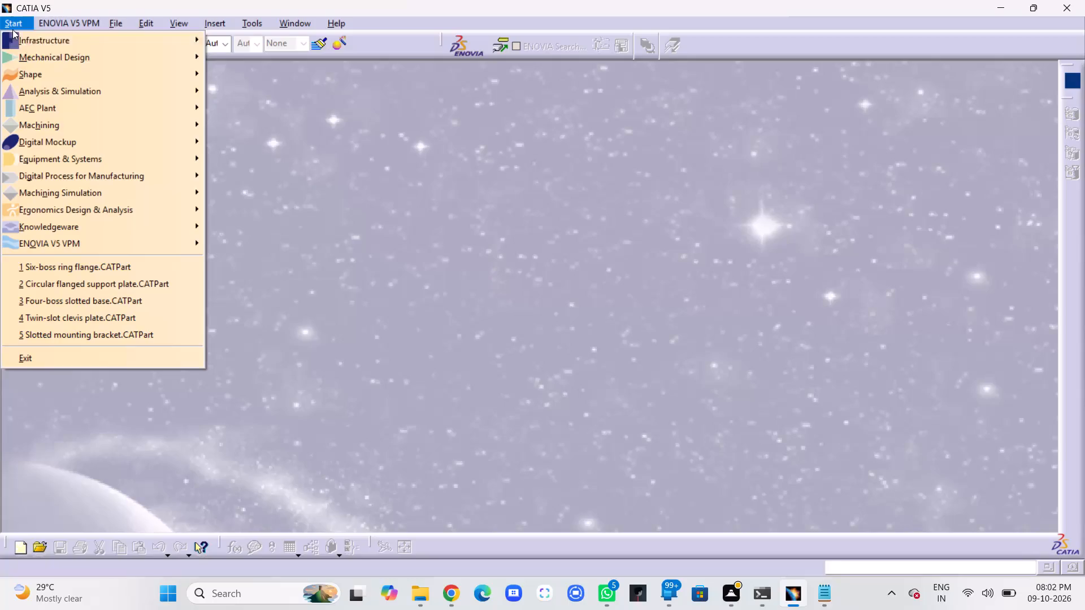
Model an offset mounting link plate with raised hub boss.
Create a new Part Design part named Part1 with hybrid design enabled.
{"action": "left_click", "coordinate": [47, 55]}
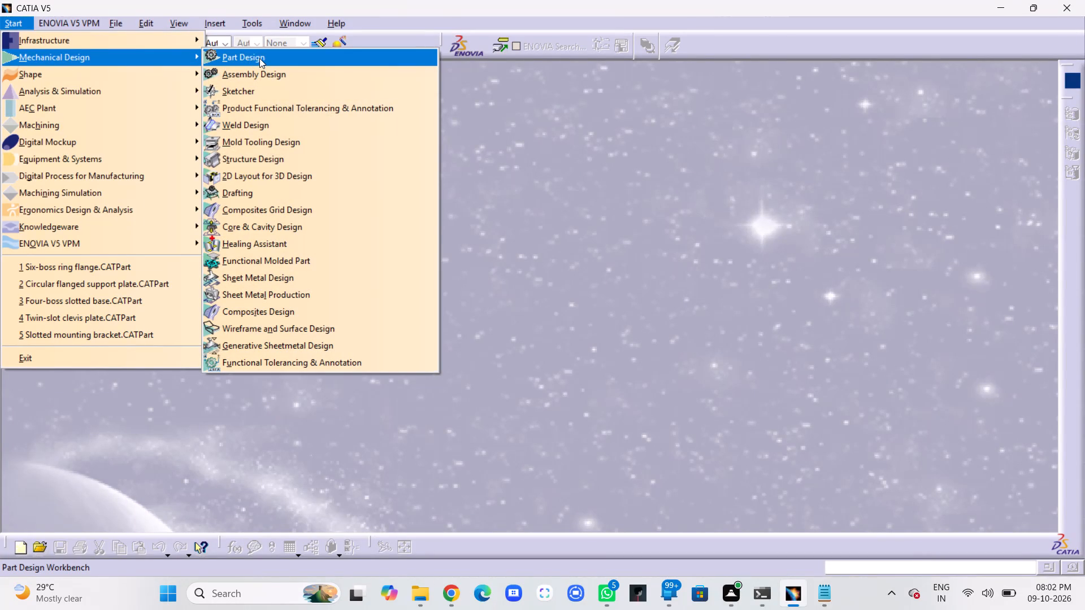
{"action": "left_click", "coordinate": [259, 58]}
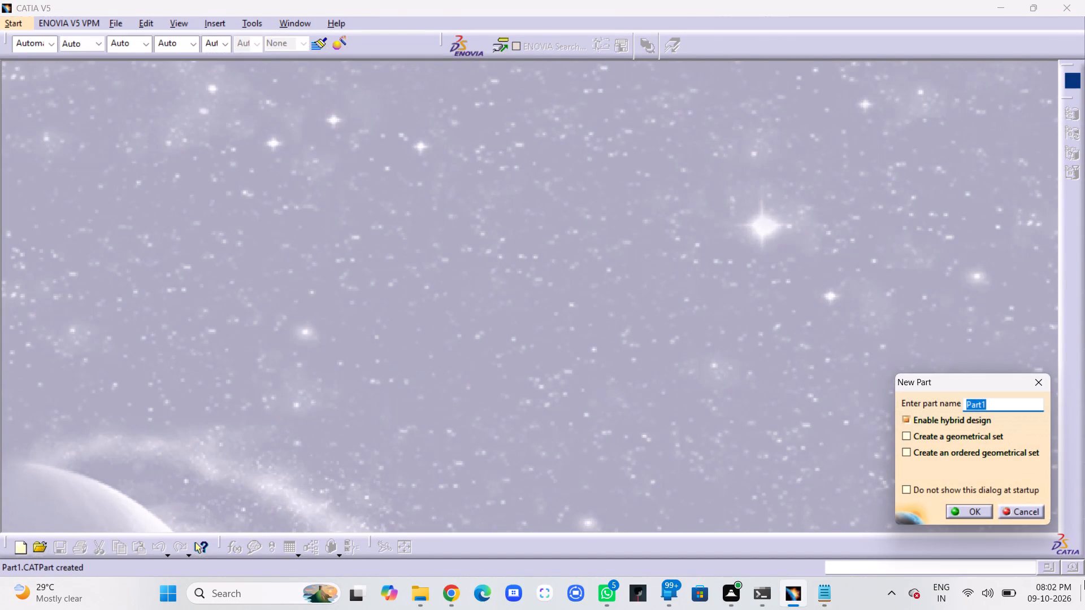
{"action": "left_click", "coordinate": [976, 504]}
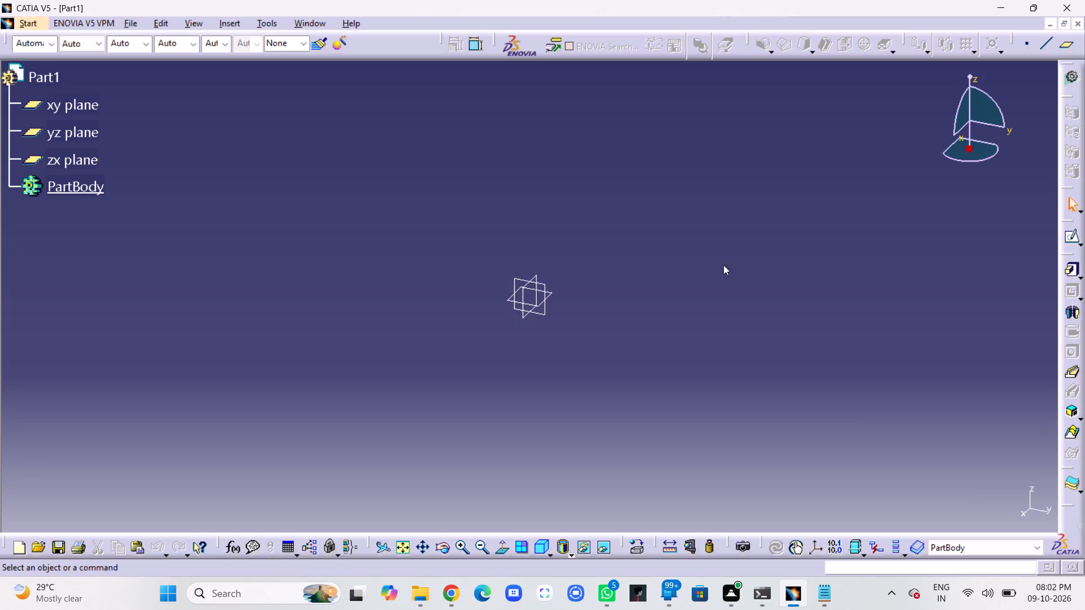
Open a sketch on the xy plane and draw a circle of about 75 mm diameter centred on the origin.
{"action": "left_click", "coordinate": [554, 293]}
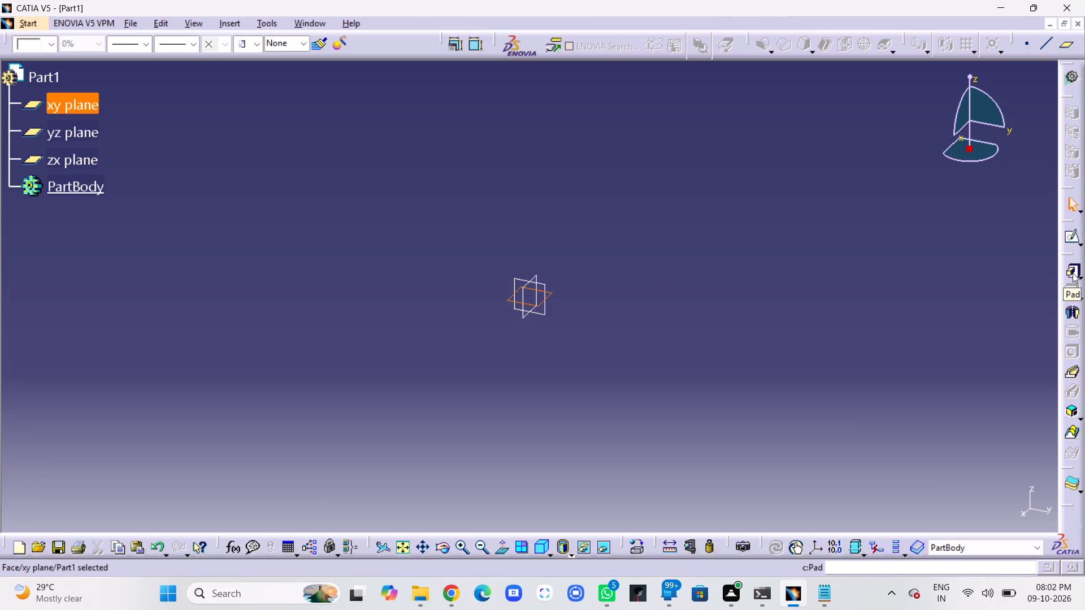
{"action": "left_click", "coordinate": [1072, 238]}
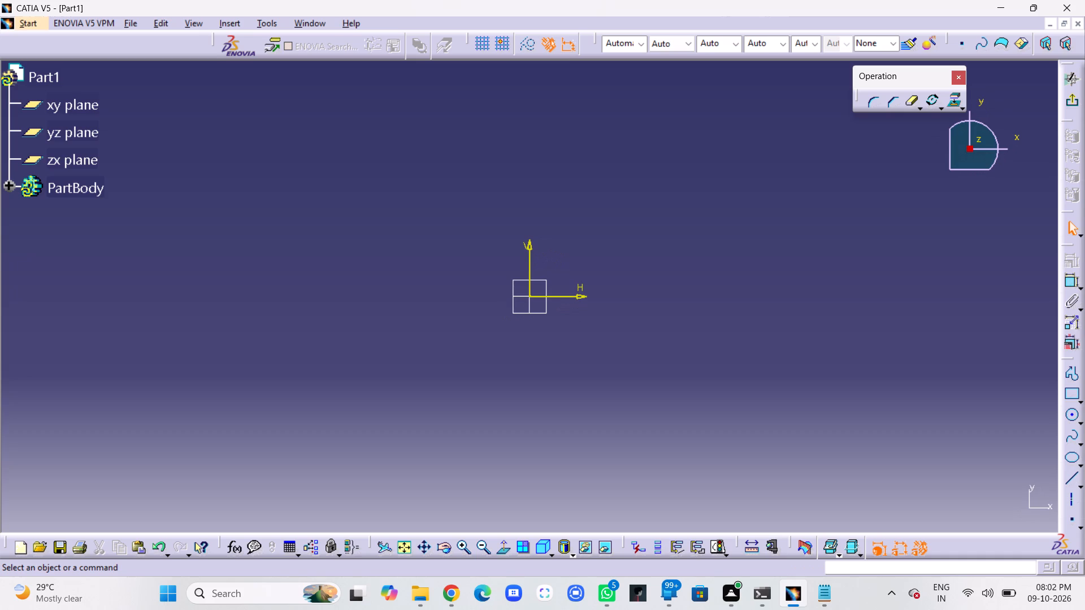
{"action": "left_click", "coordinate": [1074, 417]}
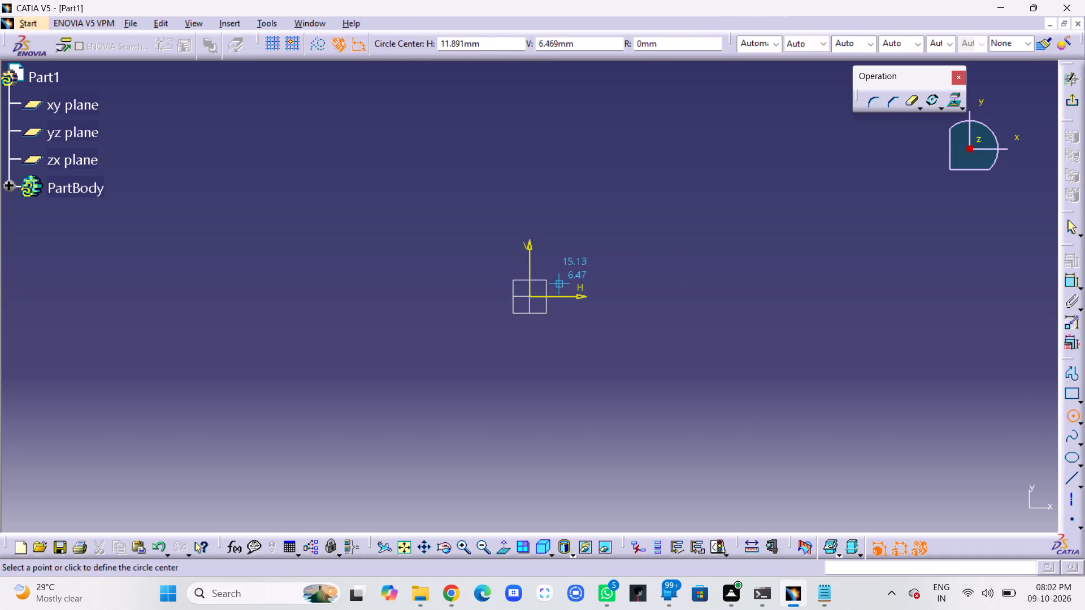
{"action": "left_click", "coordinate": [531, 295]}
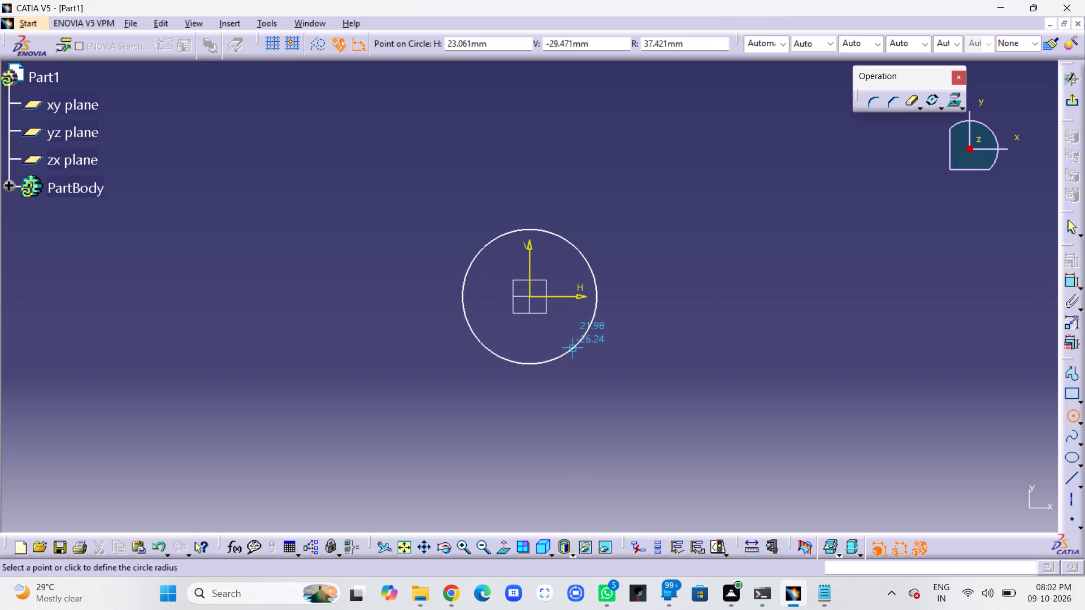
{"action": "left_click", "coordinate": [576, 356]}
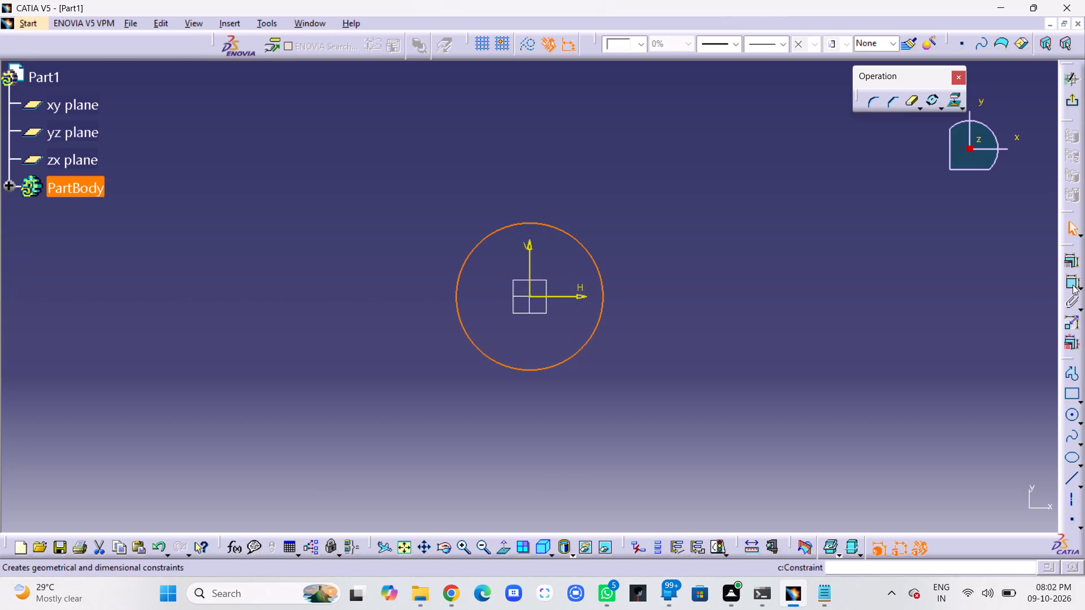
Dimension the circle's diameter and set it to 88 mm.
{"action": "left_click", "coordinate": [1073, 285]}
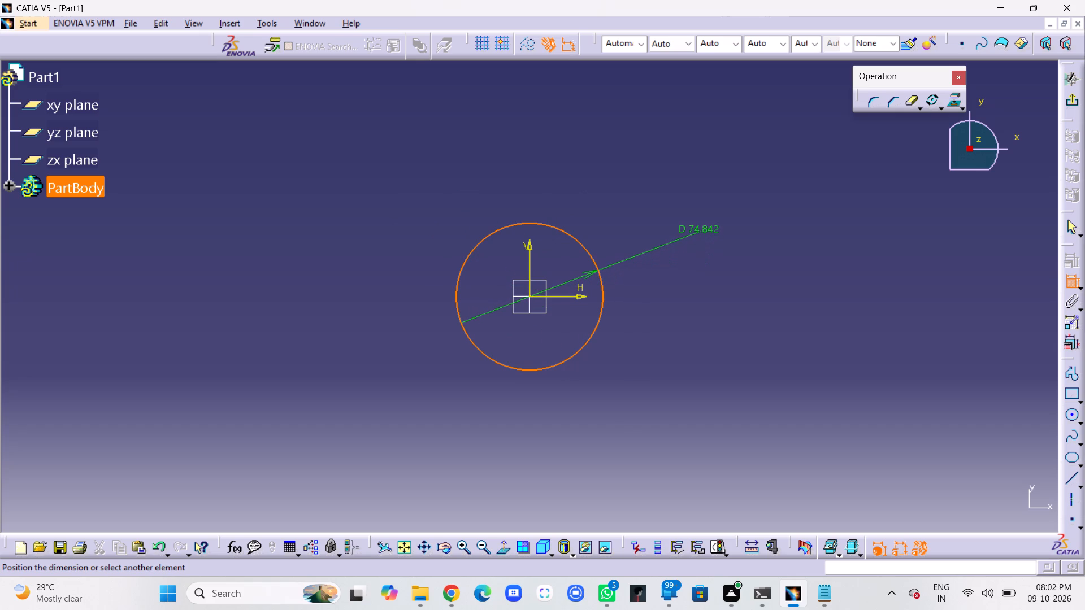
{"action": "left_click", "coordinate": [411, 391]}
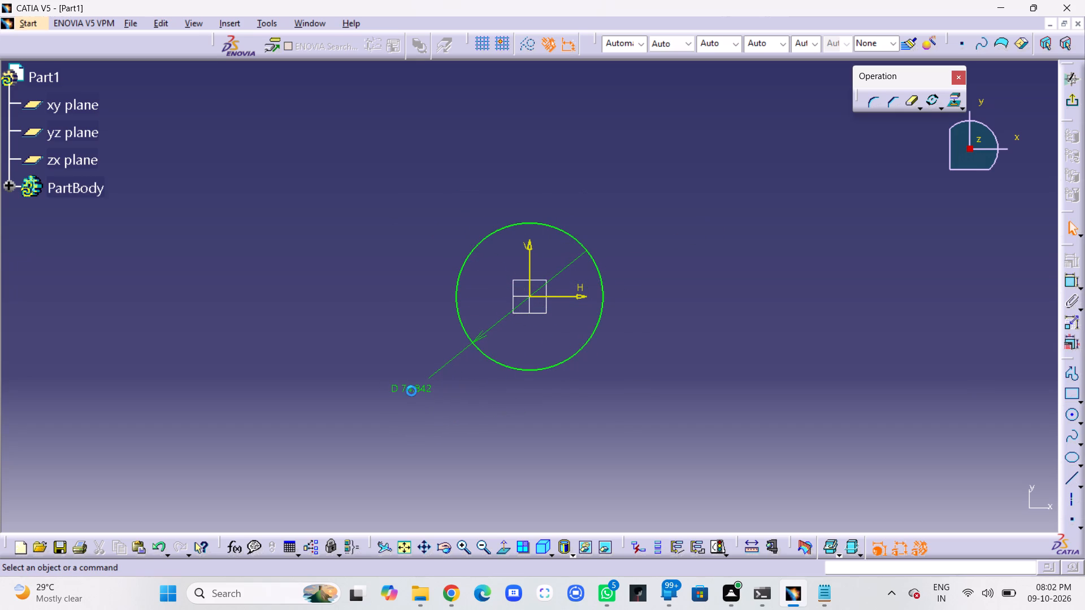
{"action": "double_click", "coordinate": [418, 385]}
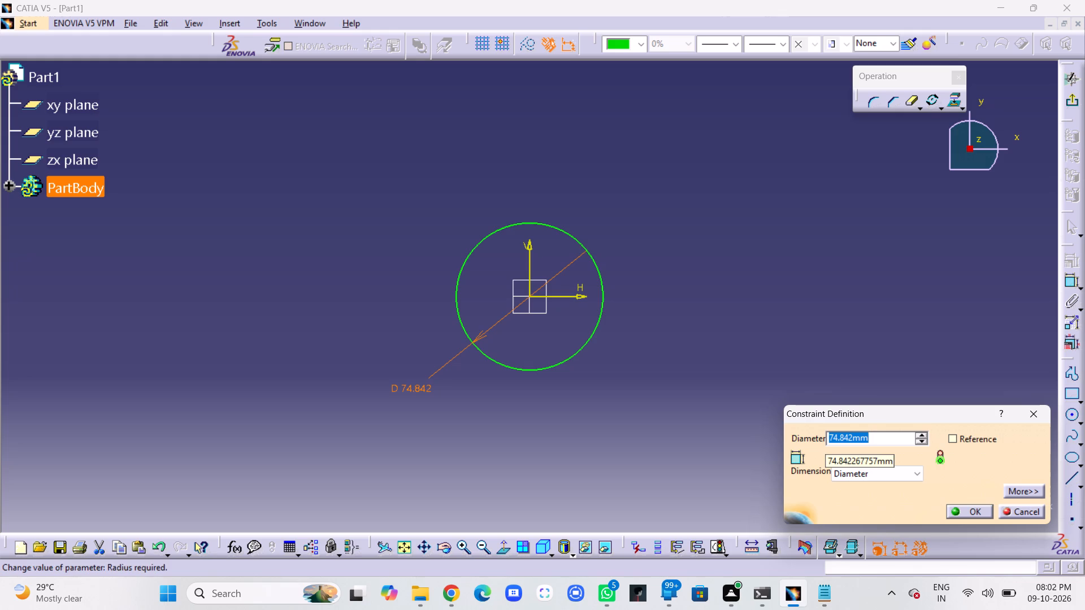
{"action": "type", "text": "88"}
{"action": "key", "text": "Return"}
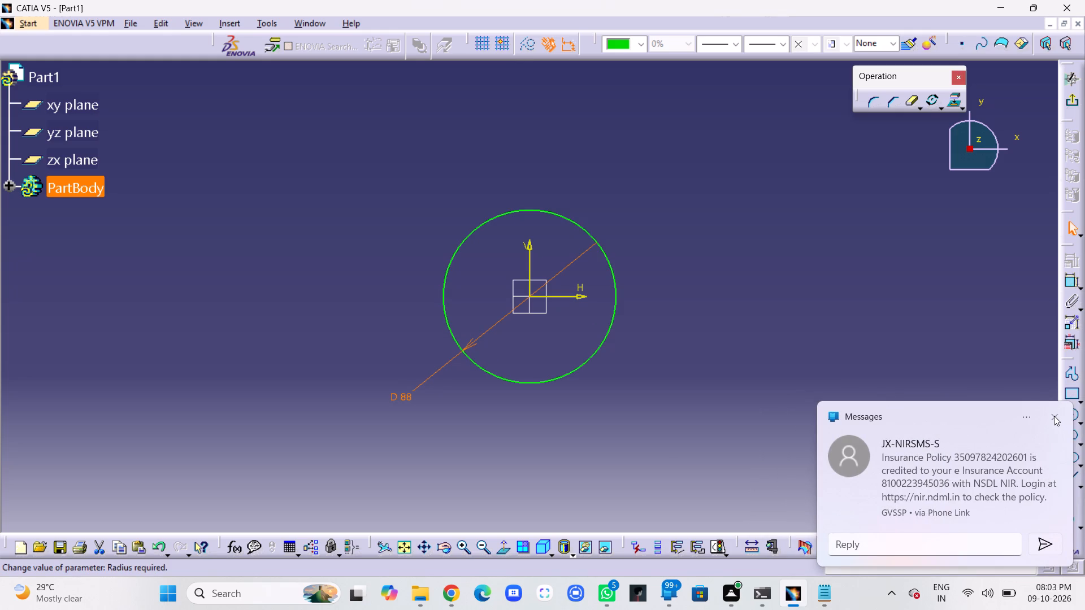
{"action": "left_click", "coordinate": [1054, 416]}
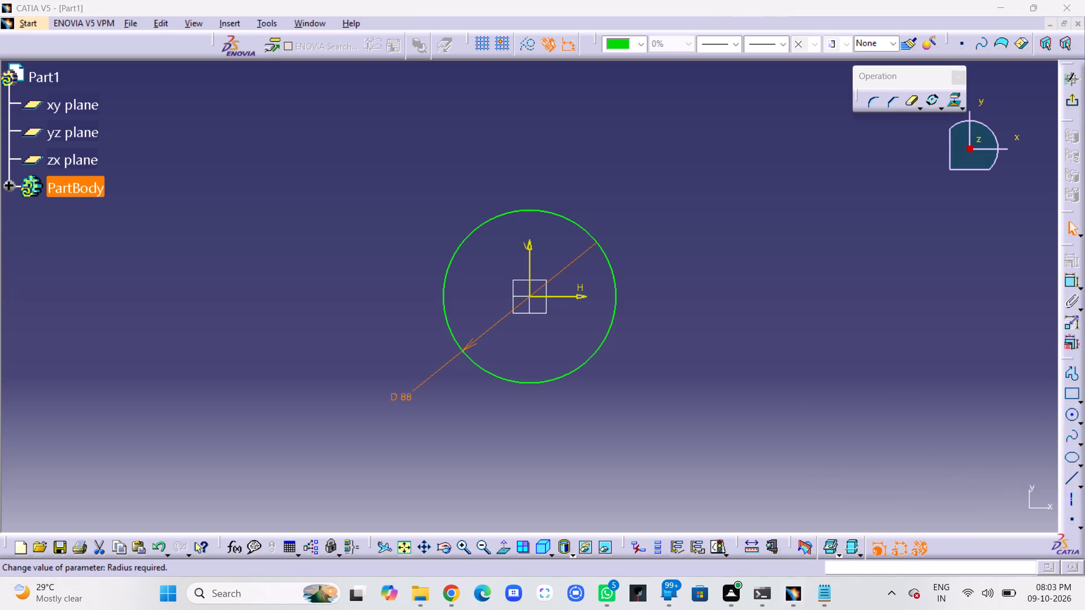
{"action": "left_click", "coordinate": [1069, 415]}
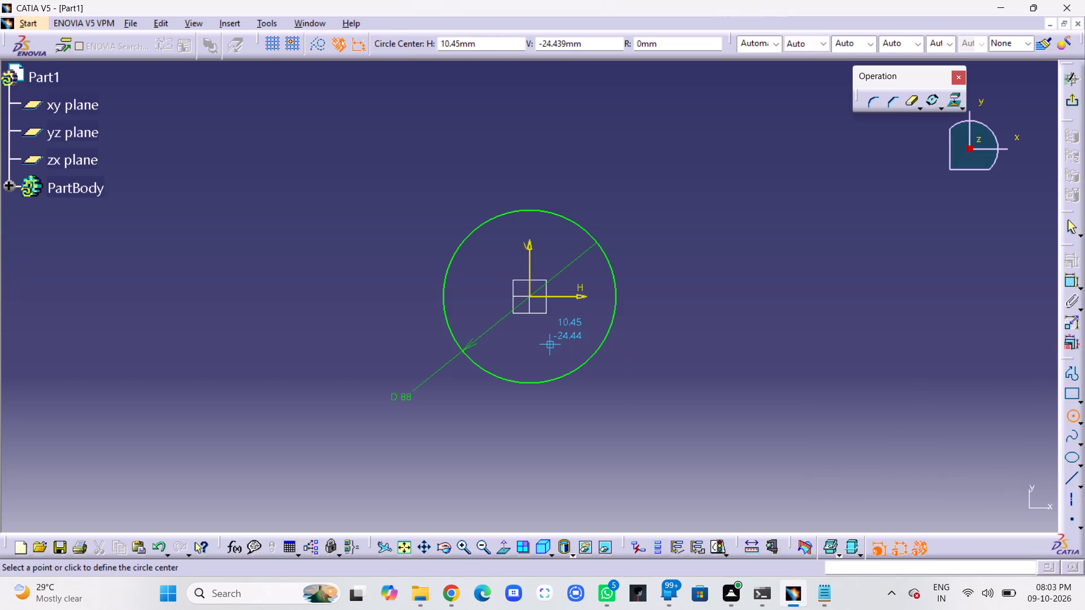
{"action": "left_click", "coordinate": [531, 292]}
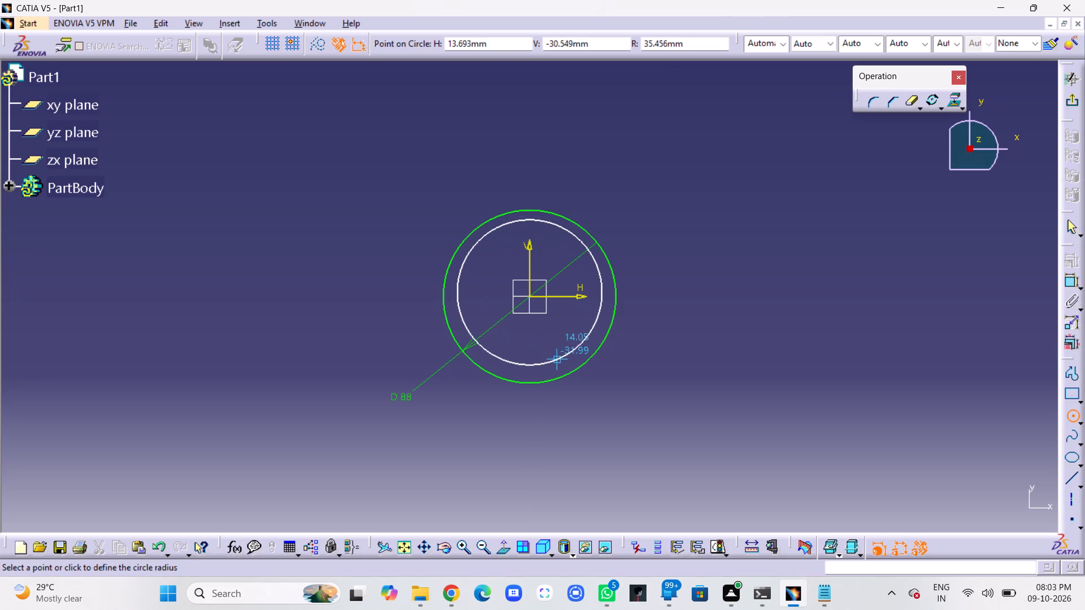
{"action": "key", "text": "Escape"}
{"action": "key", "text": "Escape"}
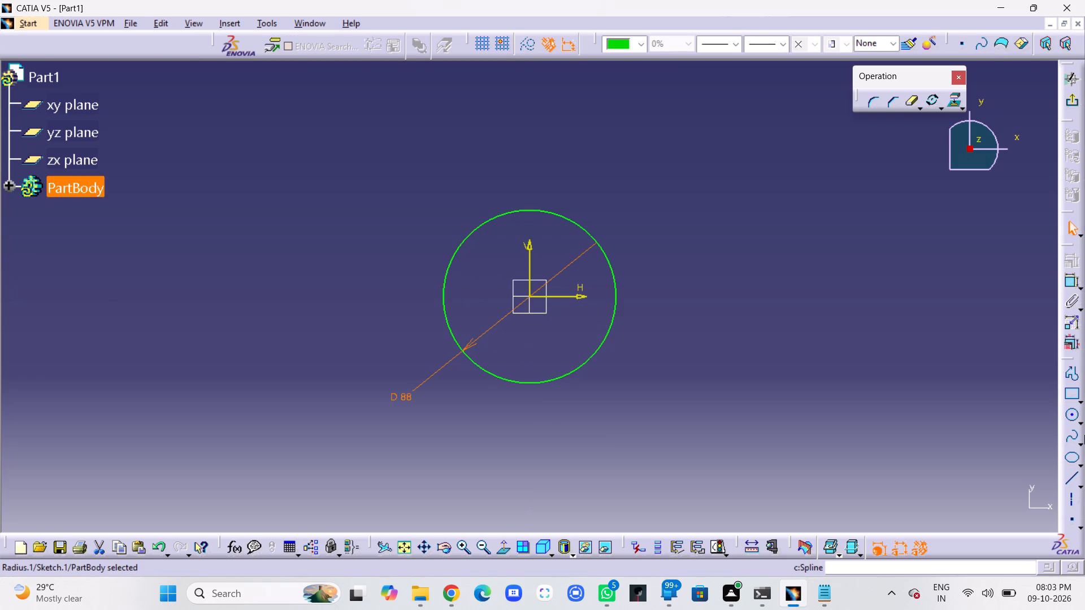
Draw a smaller concentric circle of about 49 mm diameter centred on the origin, inside the 88 mm circle.
{"action": "left_click", "coordinate": [1071, 417]}
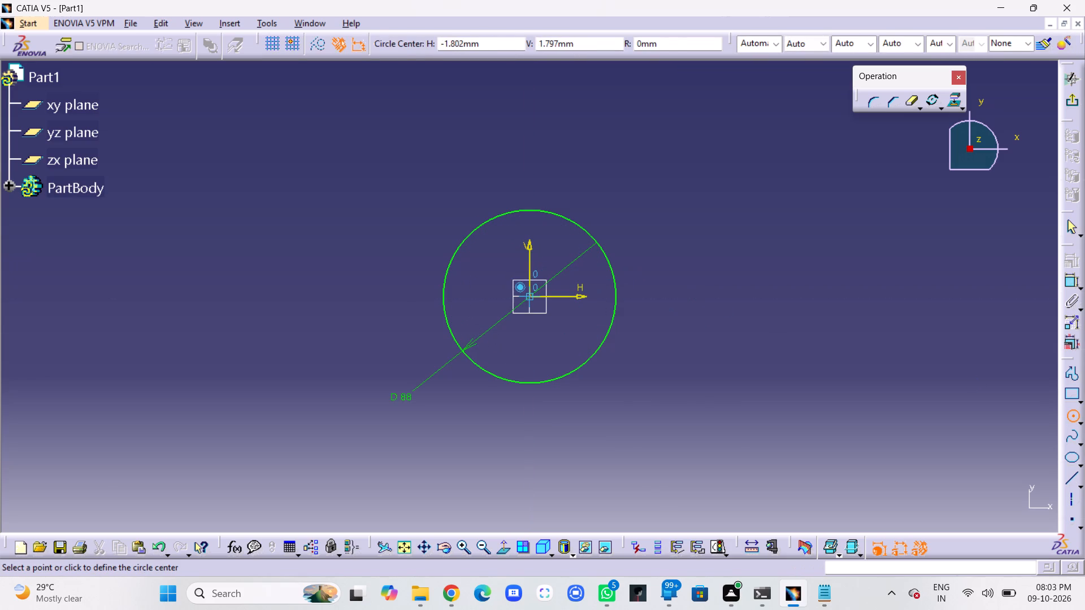
{"action": "left_click", "coordinate": [531, 299]}
{"action": "left_click", "coordinate": [562, 335]}
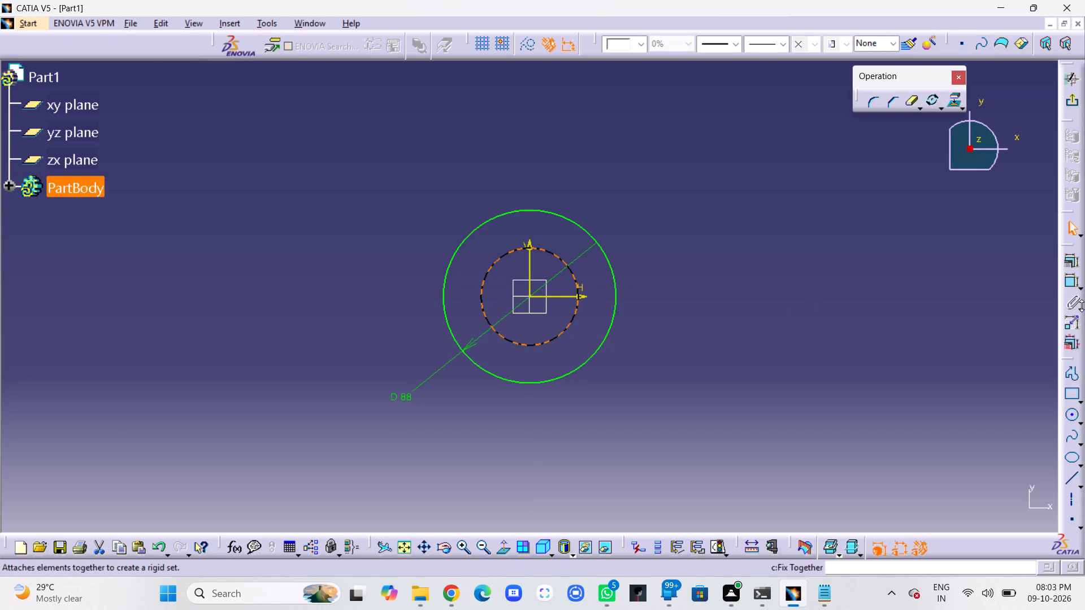
Dimension the inner circle's diameter and set it to 56 mm.
{"action": "left_click", "coordinate": [1069, 284]}
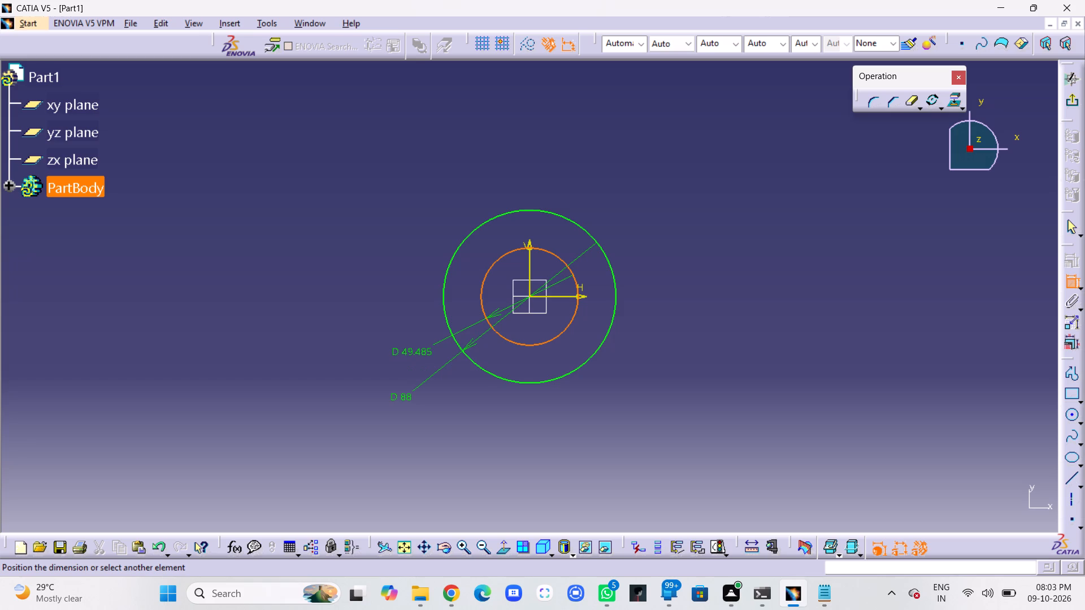
{"action": "left_click", "coordinate": [413, 354]}
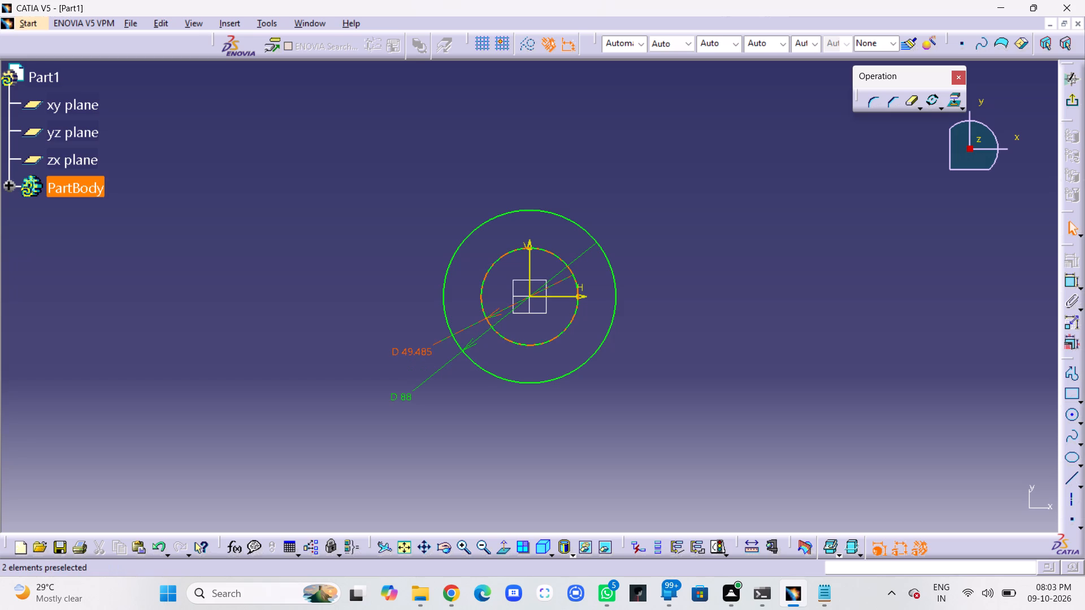
{"action": "double_click", "coordinate": [414, 350]}
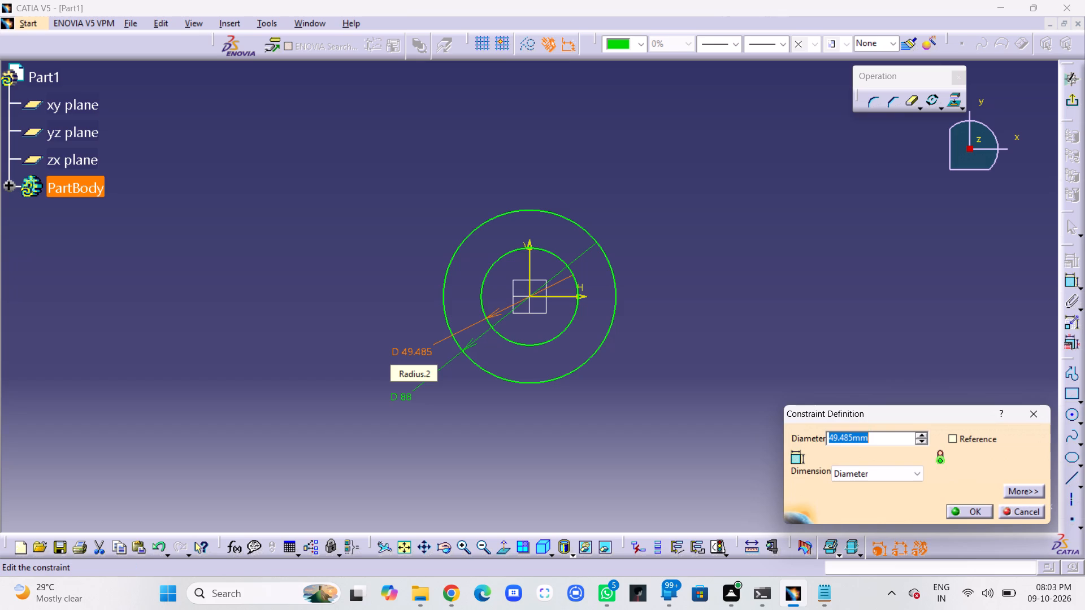
{"action": "type", "text": "56"}
{"action": "key", "text": "Return"}
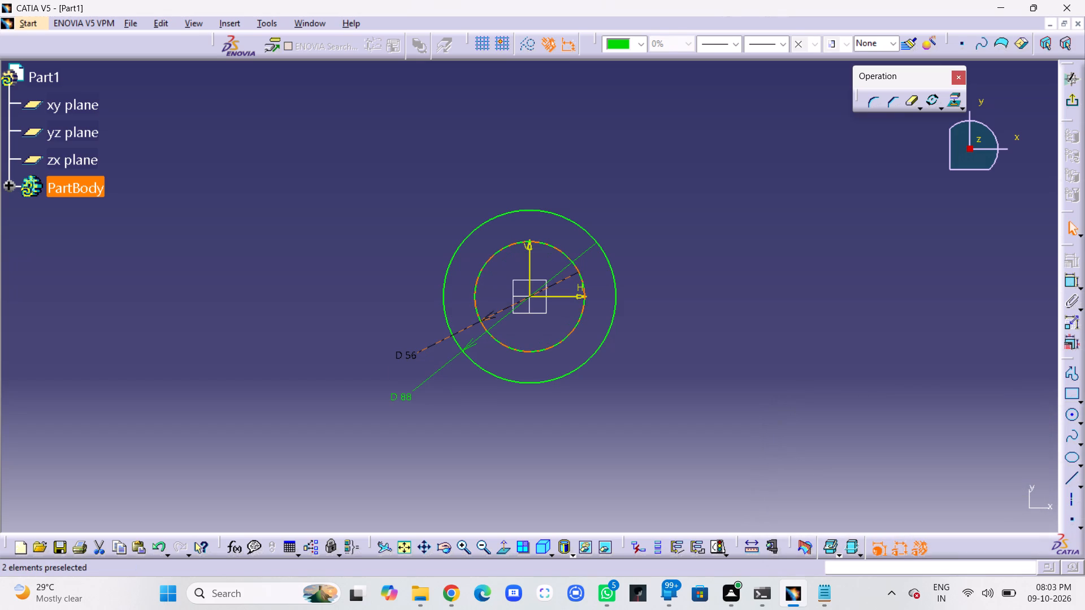
{"action": "left_click", "coordinate": [371, 325]}
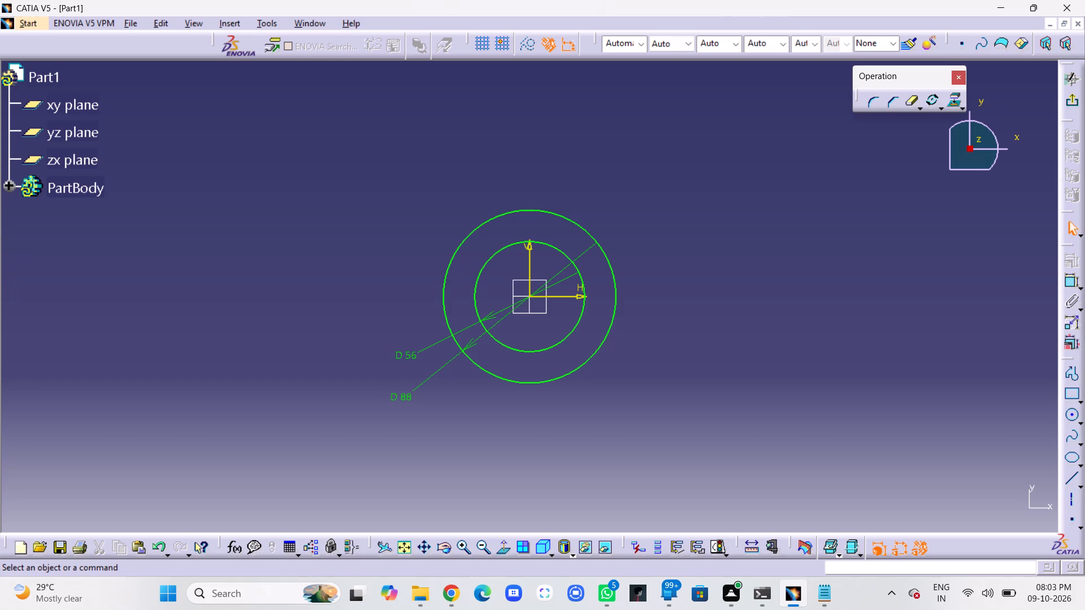
Move the 56 mm and 88 mm diameter dimension labels farther away from the circles.
{"action": "middle_click_drag", "start_coordinate": [883, 267], "coordinate": [874, 285]}
{"action": "left_click_drag", "start_coordinate": [398, 371], "coordinate": [276, 390]}
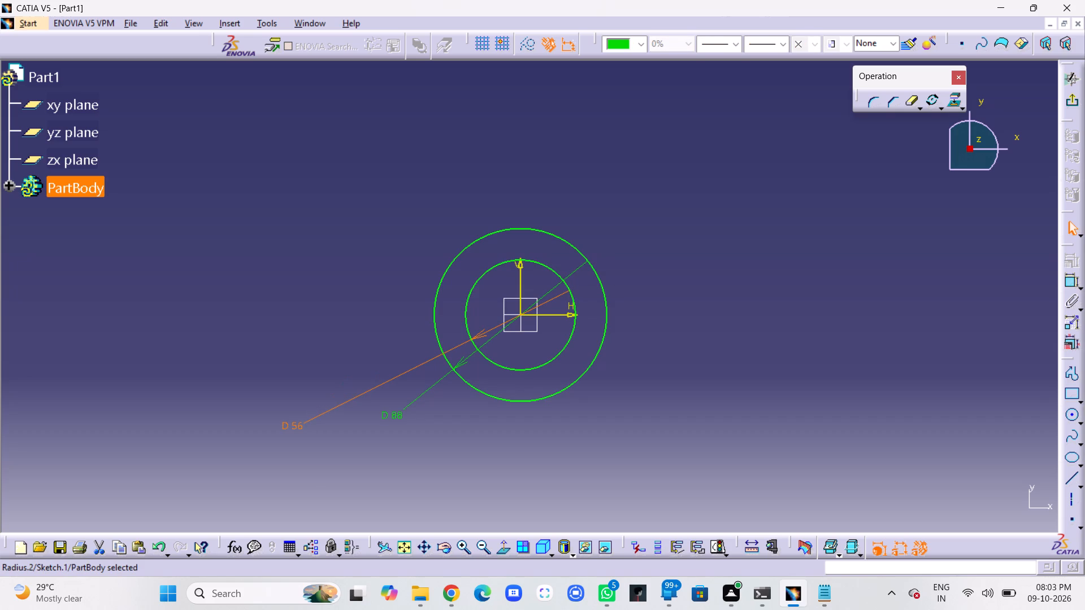
{"action": "left_click_drag", "start_coordinate": [276, 390], "coordinate": [303, 391]}
{"action": "left_click_drag", "start_coordinate": [396, 413], "coordinate": [289, 437]}
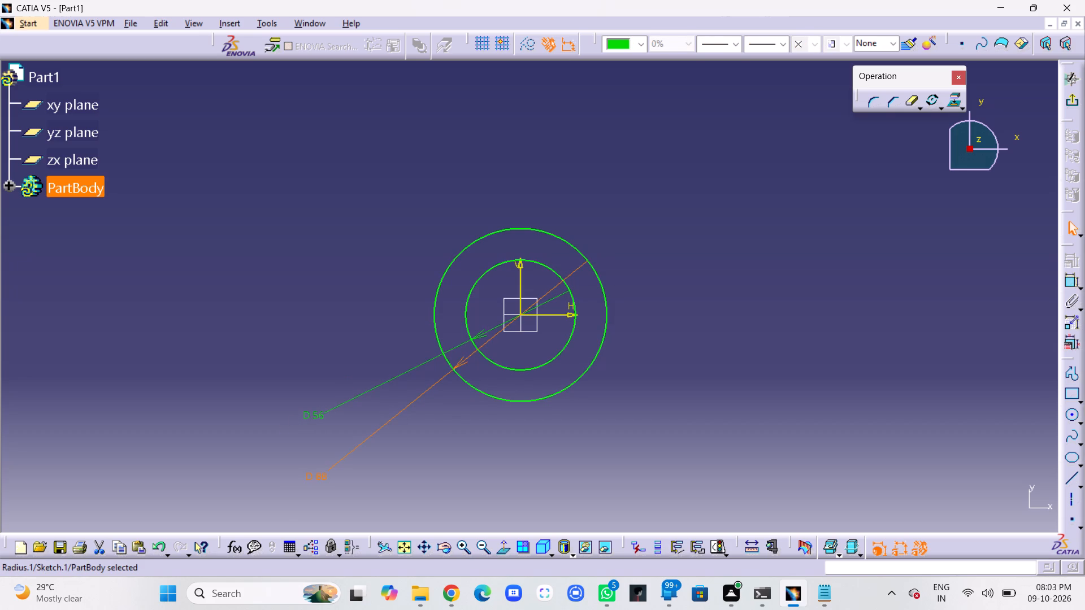
{"action": "left_click_drag", "start_coordinate": [289, 437], "coordinate": [292, 438]}
{"action": "left_click", "coordinate": [238, 428]}
Draw a vertical axis line about 375 mm long through the origin, extending above and below both circles.
{"action": "middle_click_drag", "start_coordinate": [791, 385], "coordinate": [787, 369]}
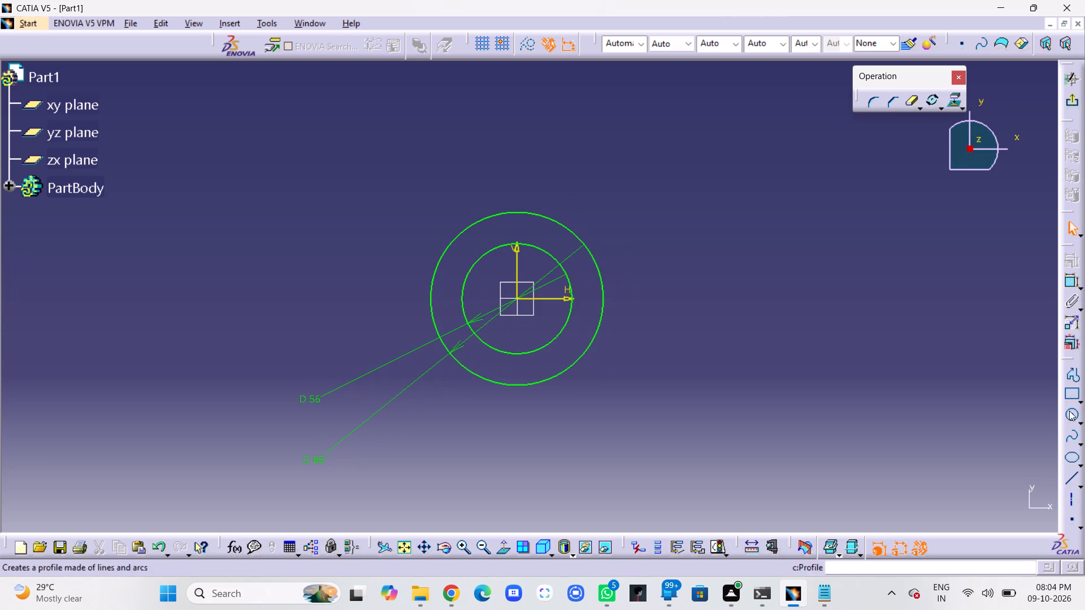
{"action": "left_click", "coordinate": [1071, 498]}
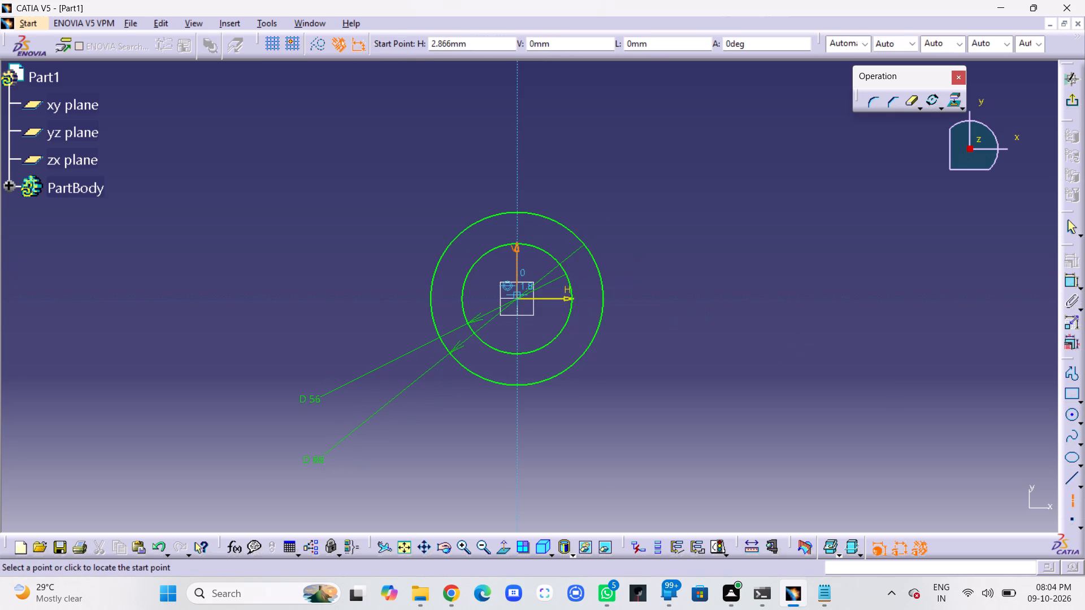
{"action": "middle_click_drag", "start_coordinate": [516, 143], "coordinate": [515, 224]}
{"action": "right_click", "coordinate": [516, 143]}
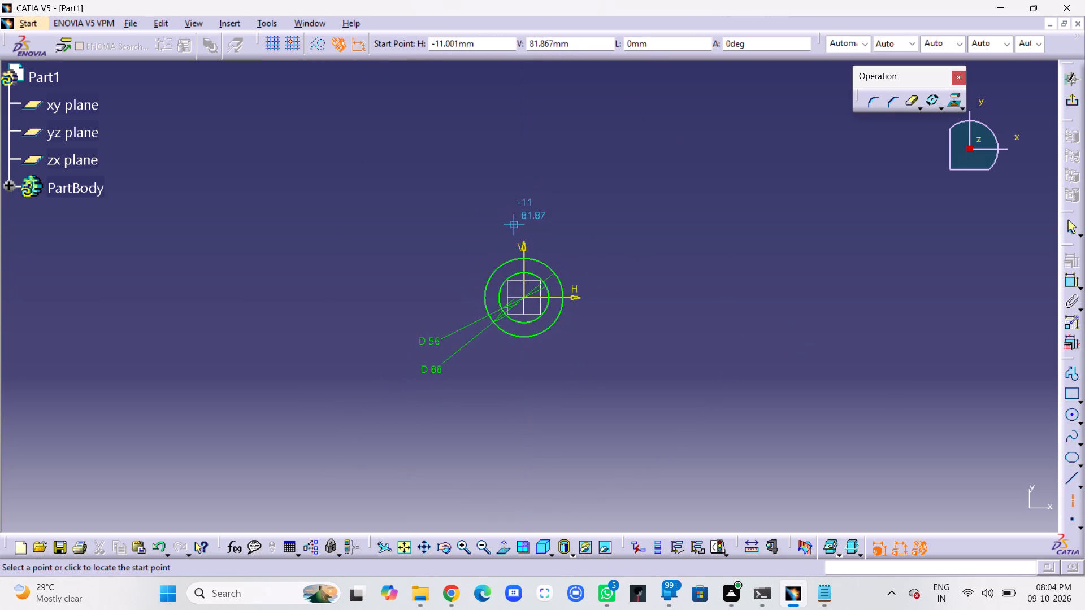
{"action": "left_click", "coordinate": [526, 143]}
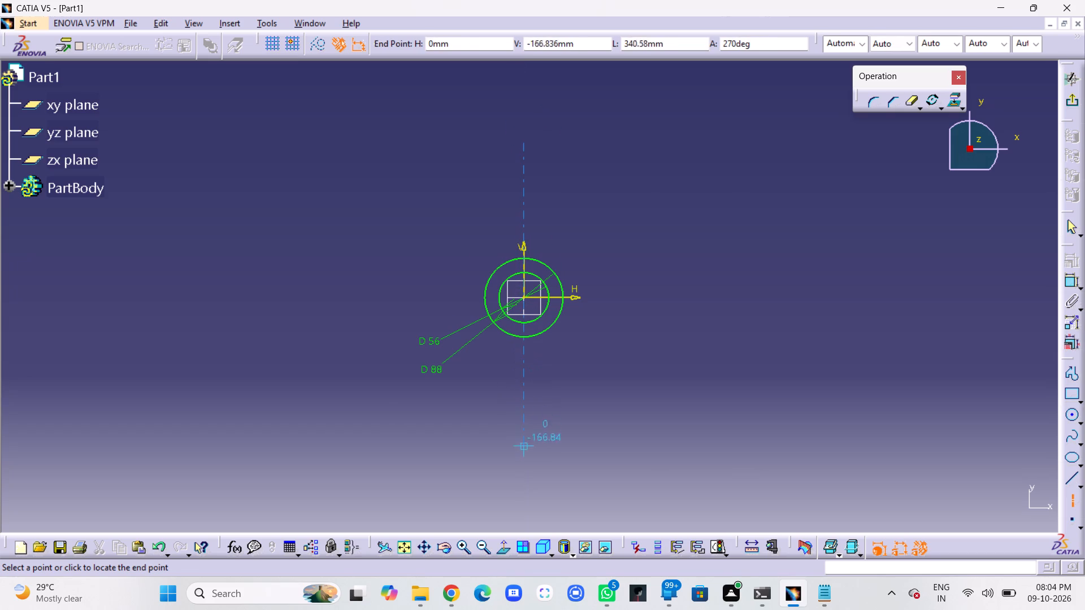
{"action": "left_click", "coordinate": [524, 476]}
{"action": "left_click", "coordinate": [613, 408]}
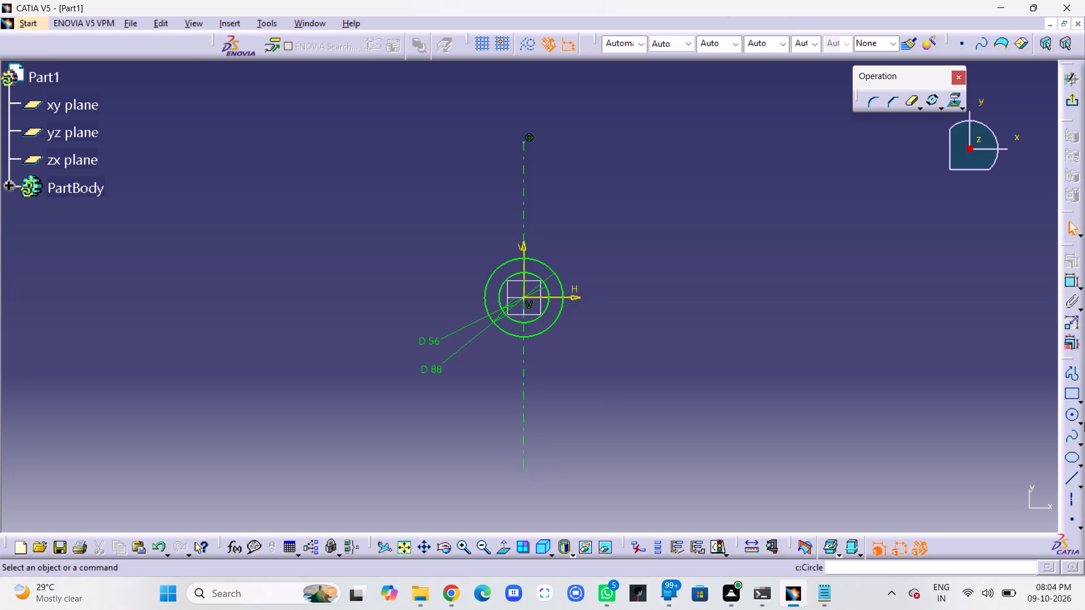
Draw a horizontal axis line about 387 mm long through the origin, extending past both sides of the circles.
{"action": "left_click", "coordinate": [1072, 496]}
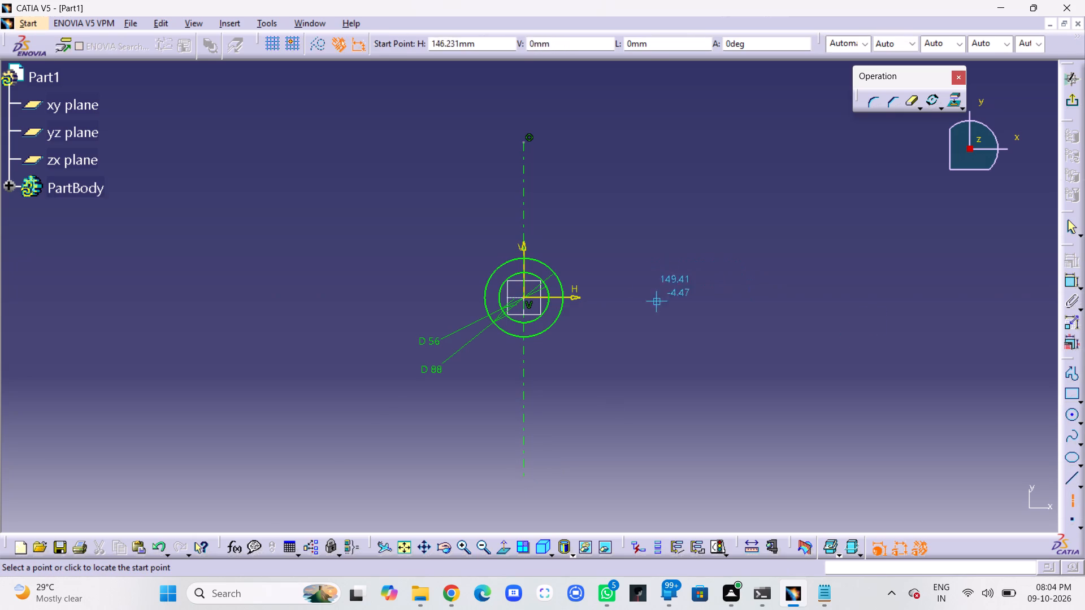
{"action": "left_click", "coordinate": [692, 300]}
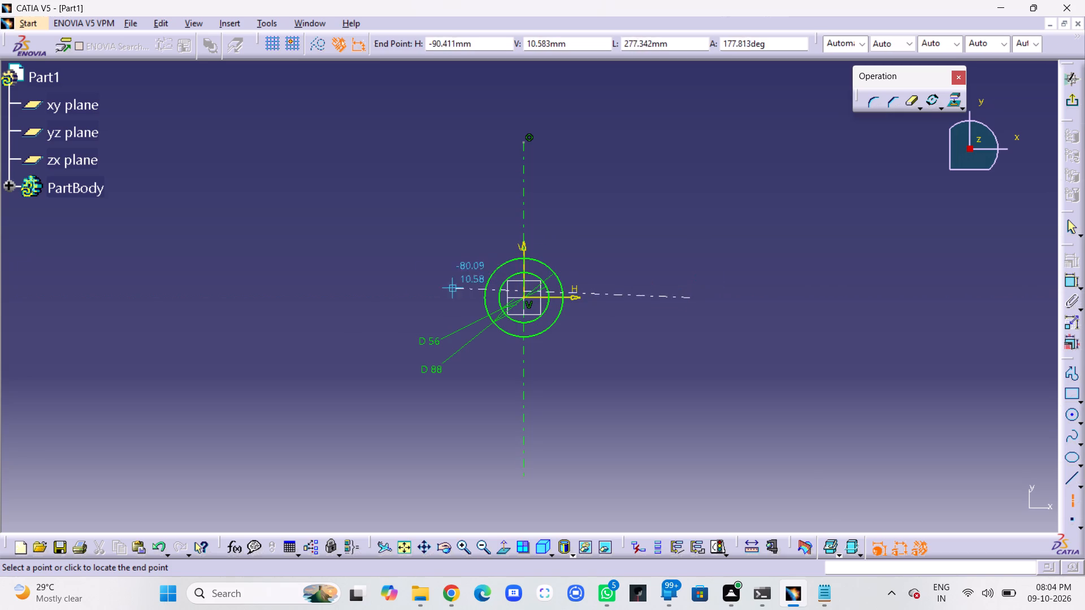
{"action": "left_click", "coordinate": [346, 300]}
{"action": "left_click", "coordinate": [394, 243]}
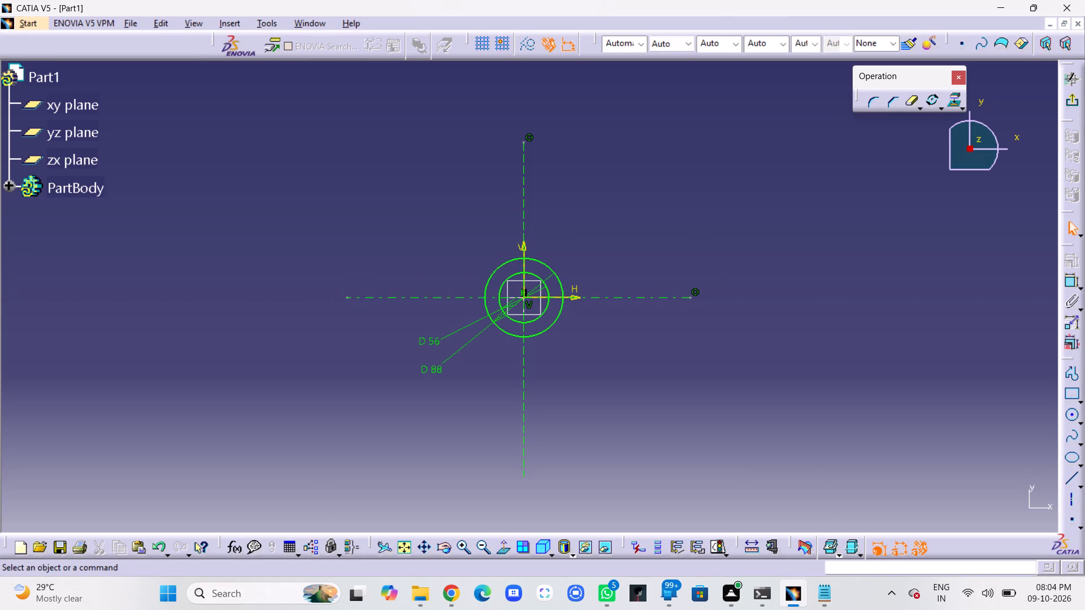
Draw a circle of about 27 mm radius centred on the vertical axis, about 136 mm above the origin.
{"action": "middle_click_drag", "start_coordinate": [554, 263], "coordinate": [567, 219]}
{"action": "right_click", "coordinate": [554, 263]}
{"action": "middle_click_drag", "start_coordinate": [609, 219], "coordinate": [628, 256]}
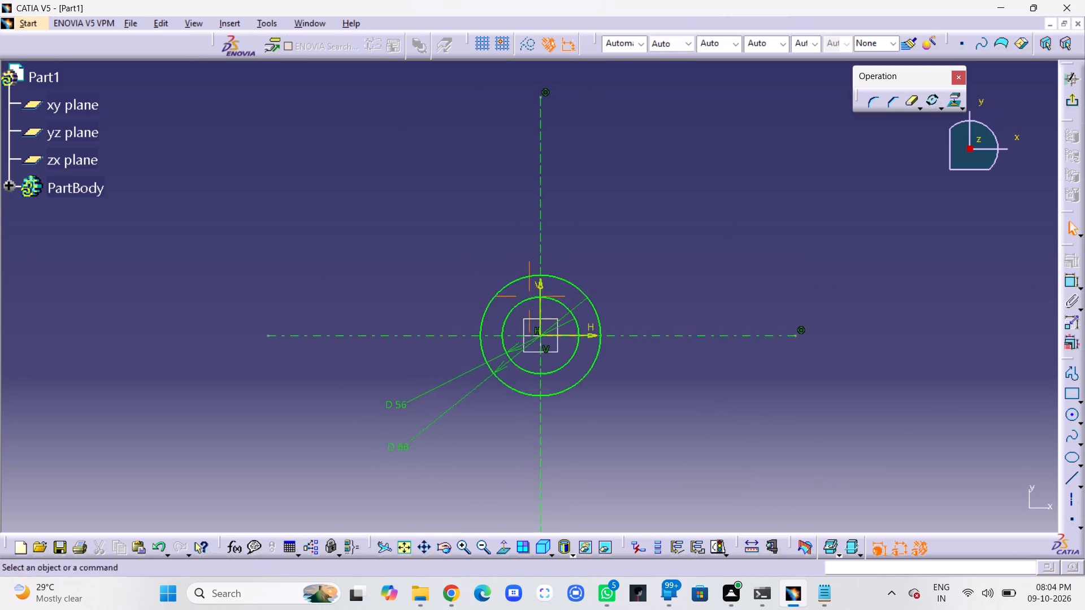
{"action": "middle_click_drag", "start_coordinate": [628, 256], "coordinate": [633, 328]}
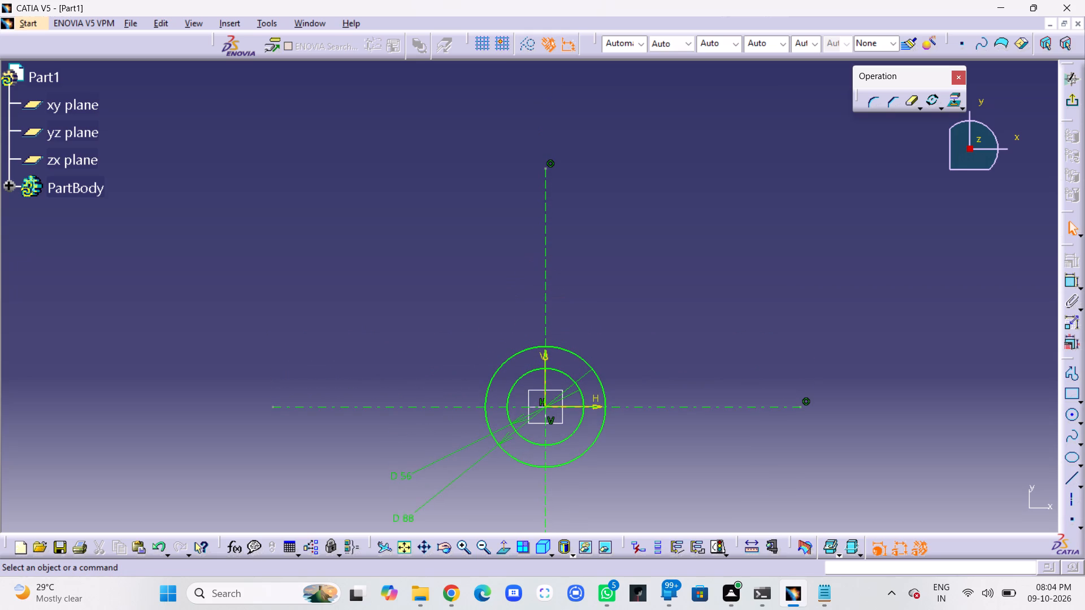
{"action": "left_click", "coordinate": [1071, 414]}
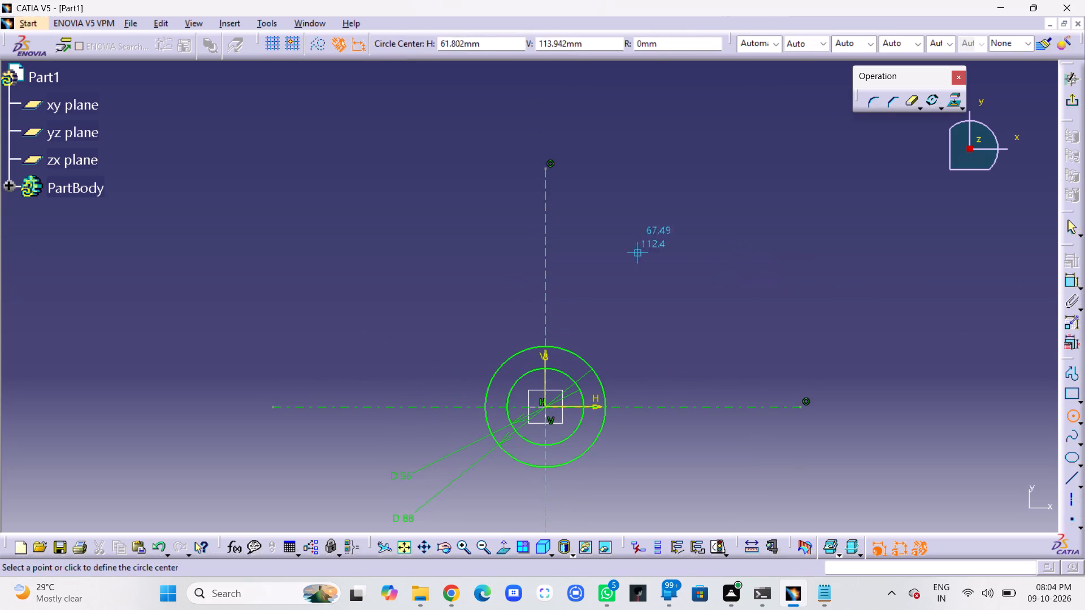
{"action": "left_click", "coordinate": [545, 222]}
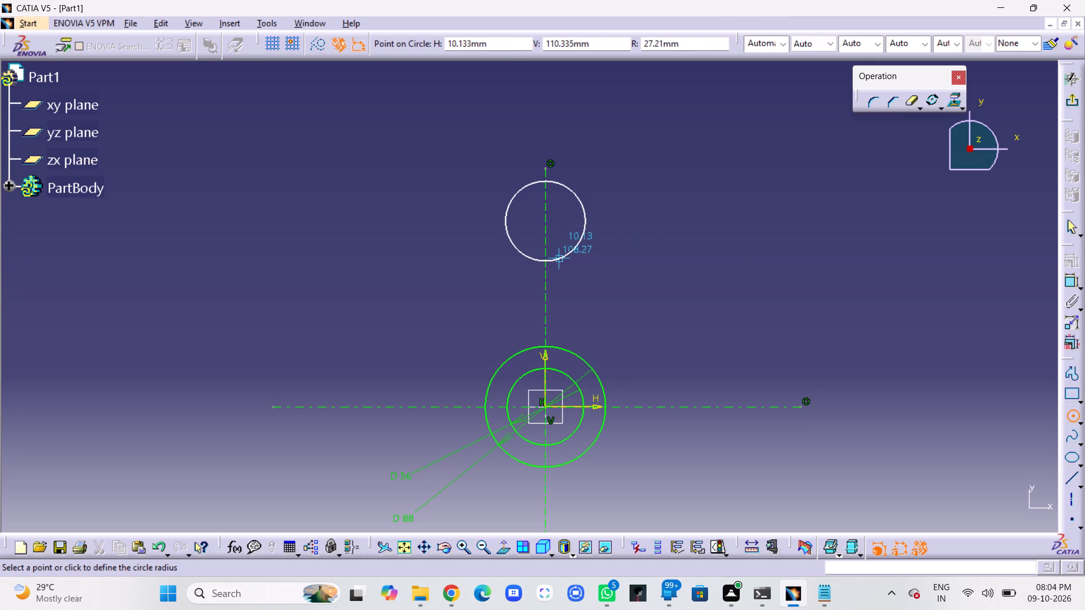
{"action": "left_click", "coordinate": [559, 255]}
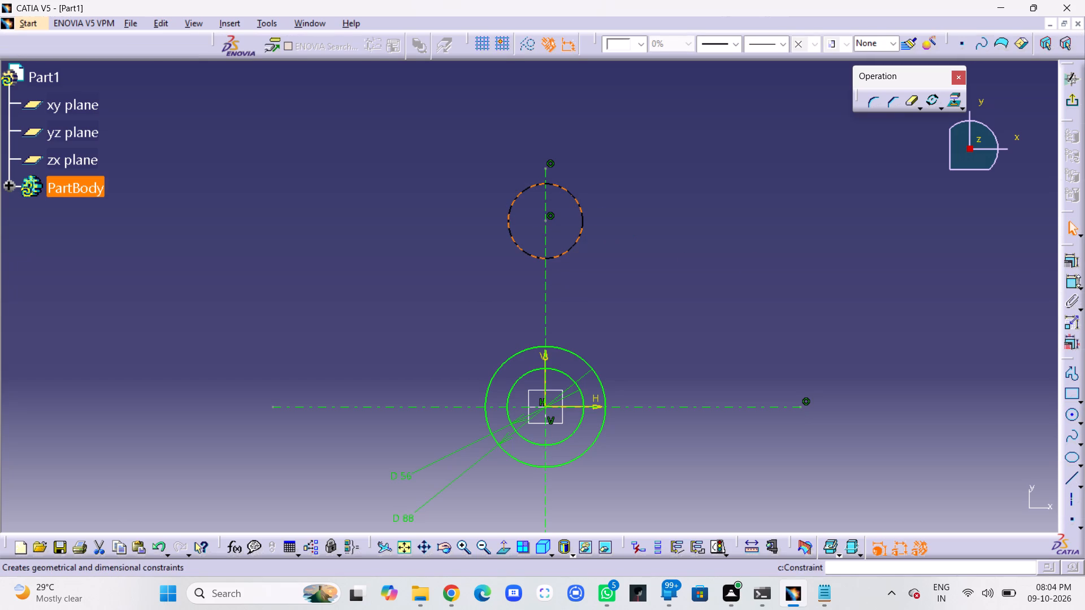
Dimension the new upper circle as a radius and set it to 22 mm.
{"action": "left_click", "coordinate": [1078, 281]}
{"action": "left_click", "coordinate": [1045, 294]}
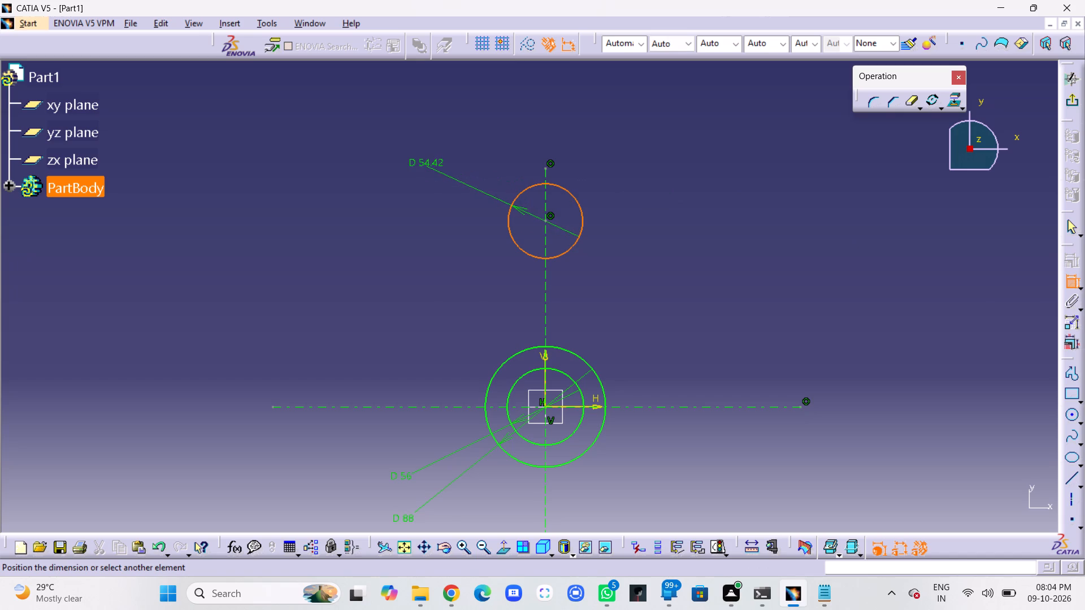
{"action": "left_click", "coordinate": [427, 166]}
{"action": "double_click", "coordinate": [432, 159]}
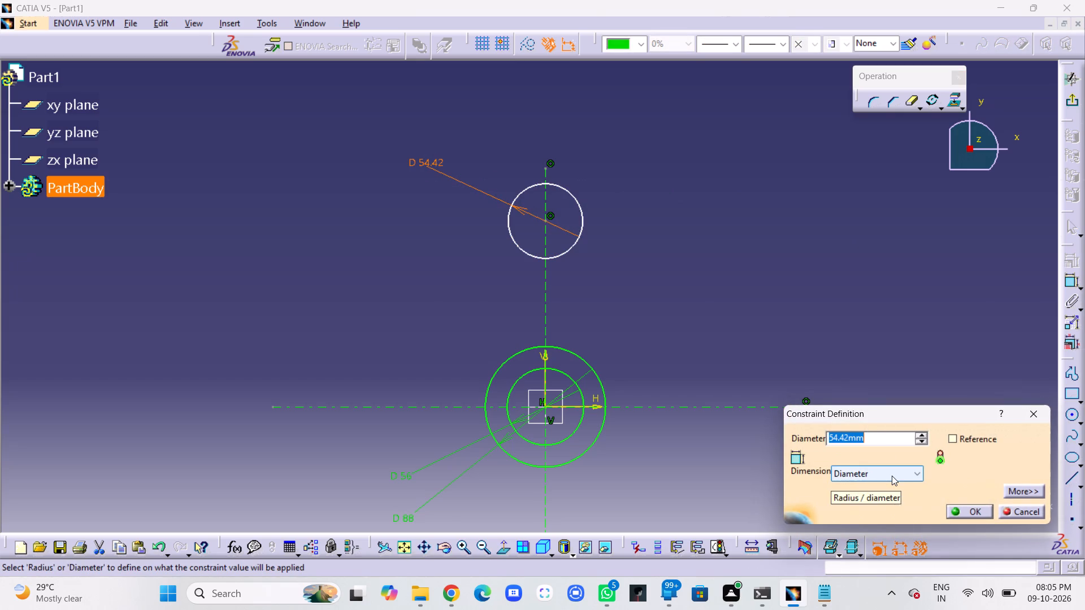
{"action": "left_click", "coordinate": [892, 476]}
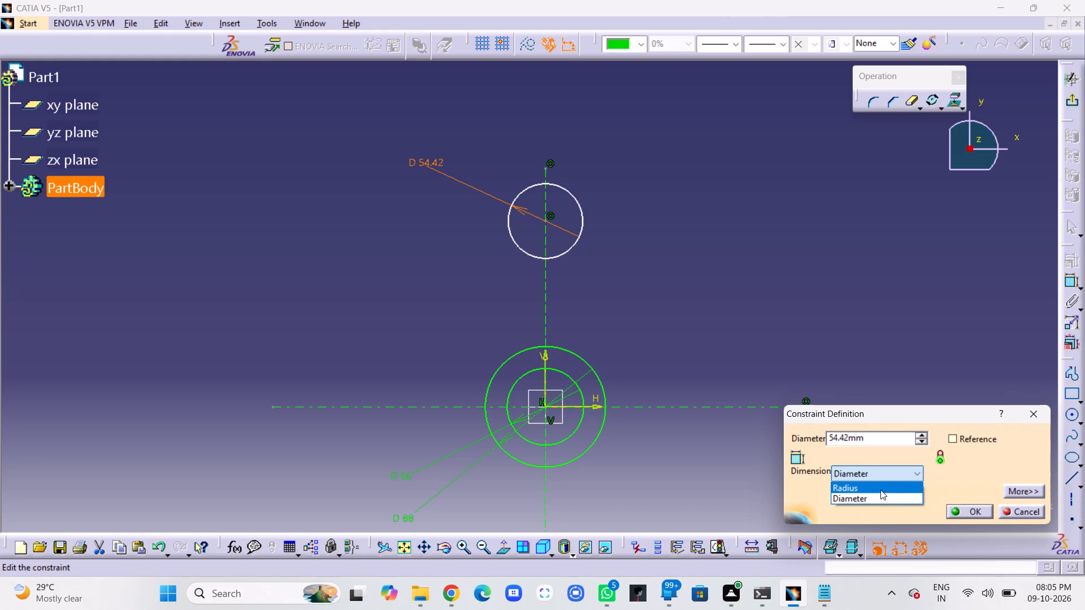
{"action": "left_click", "coordinate": [880, 490]}
{"action": "double_click", "coordinate": [875, 439]}
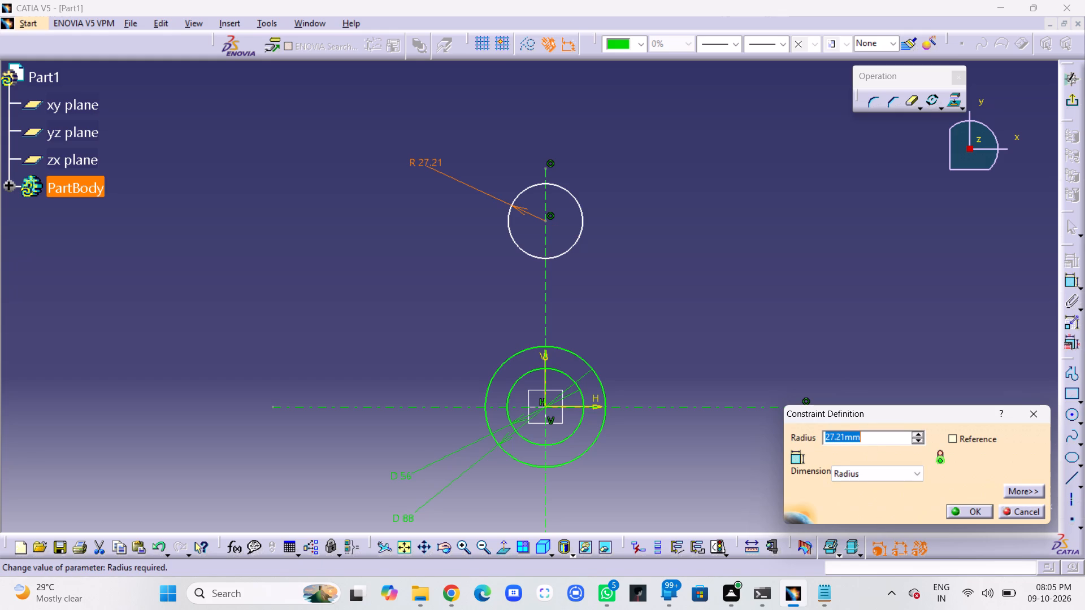
{"action": "type", "text": "22"}
{"action": "key", "text": "Return"}
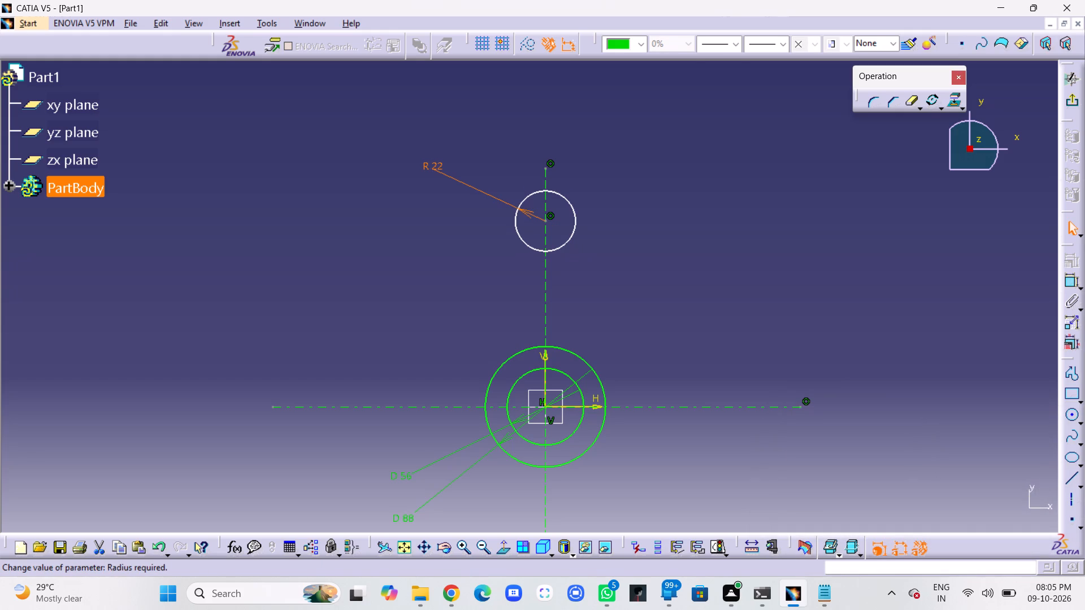
{"action": "left_click", "coordinate": [947, 326]}
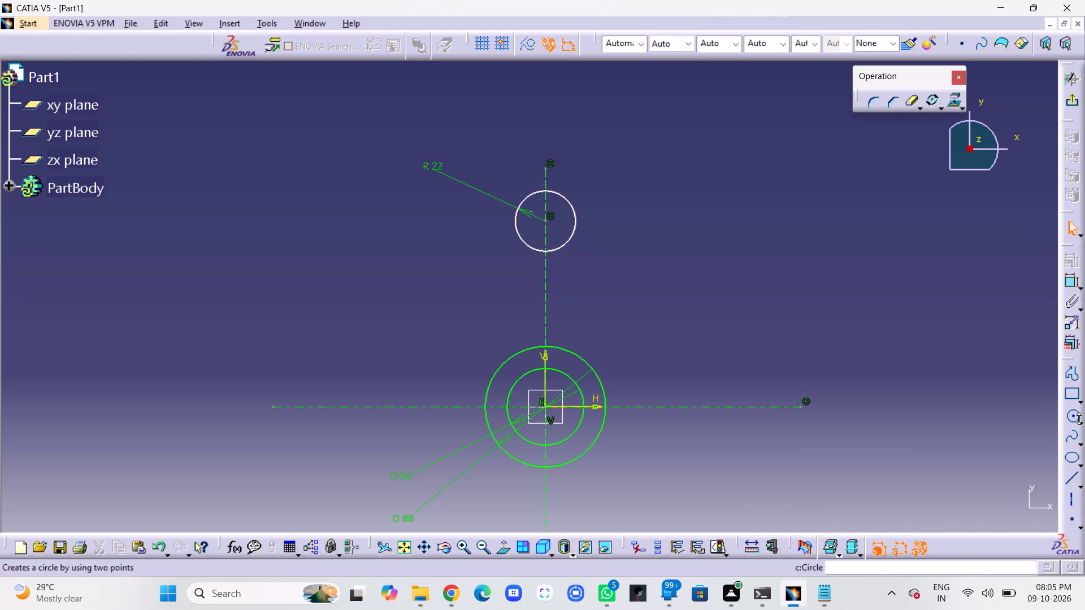
Draw a larger circle of about 47 mm radius concentric with the upper R 22 circle.
{"action": "left_click", "coordinate": [1073, 419]}
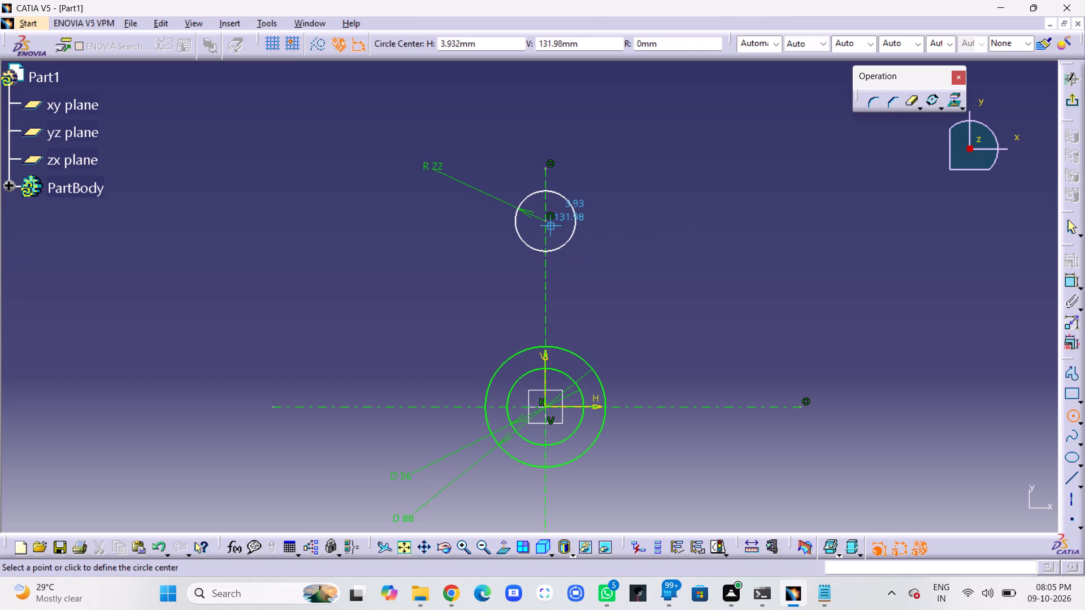
{"action": "left_click", "coordinate": [545, 219]}
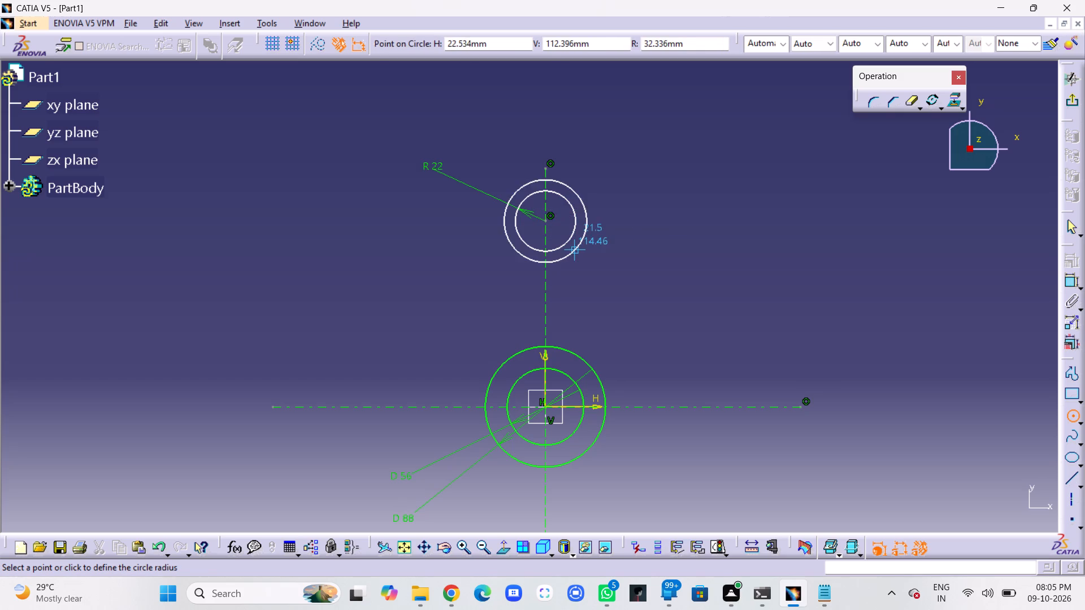
{"action": "left_click", "coordinate": [591, 269]}
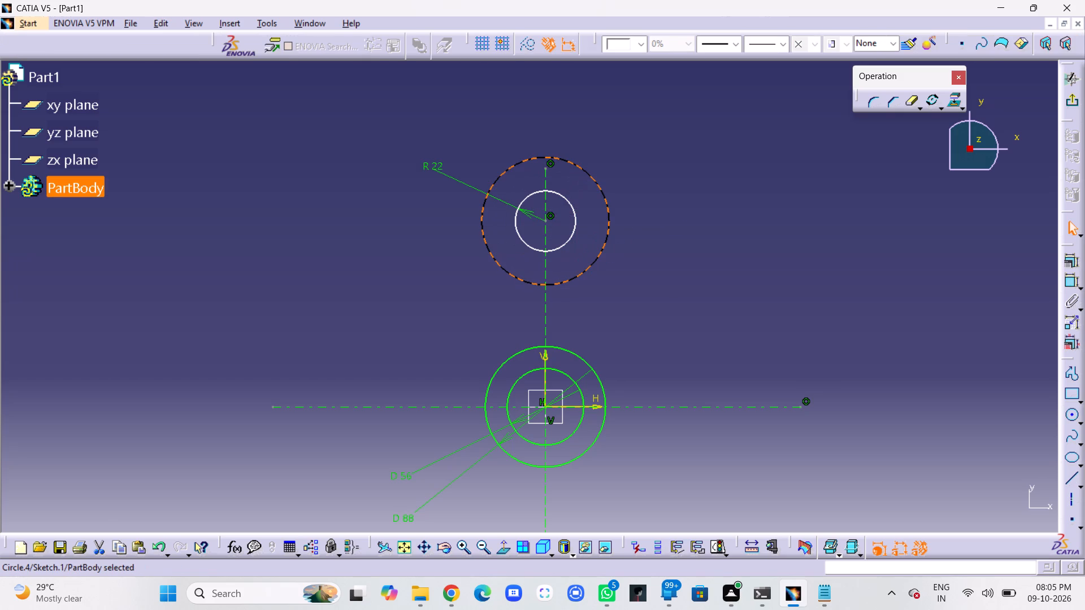
Dimension the radius of the larger upper circle and set it to 44 mm.
{"action": "left_click", "coordinate": [1072, 284]}
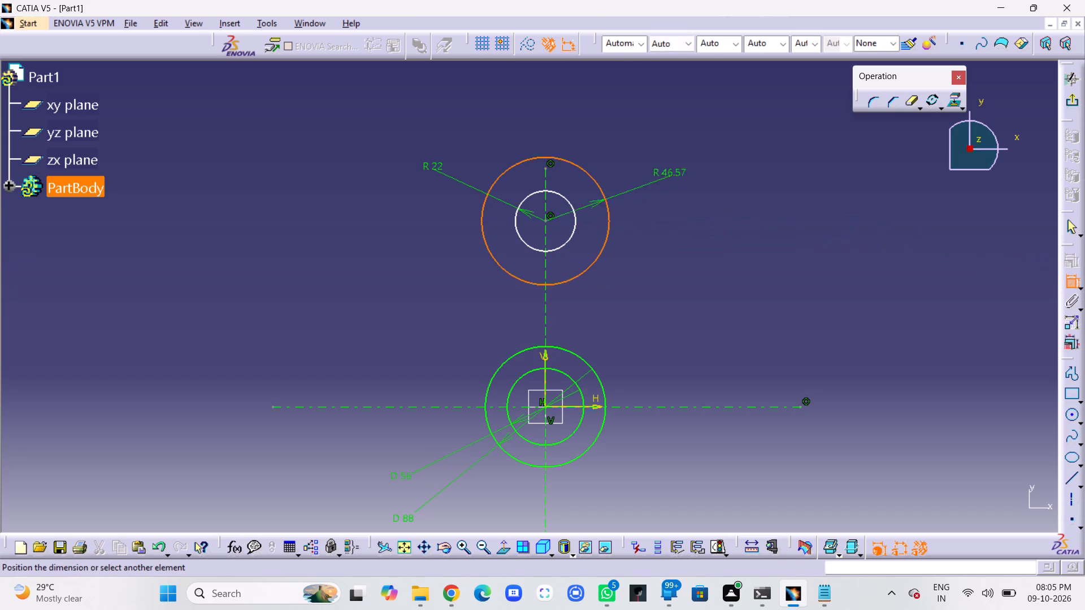
{"action": "left_click", "coordinate": [458, 136]}
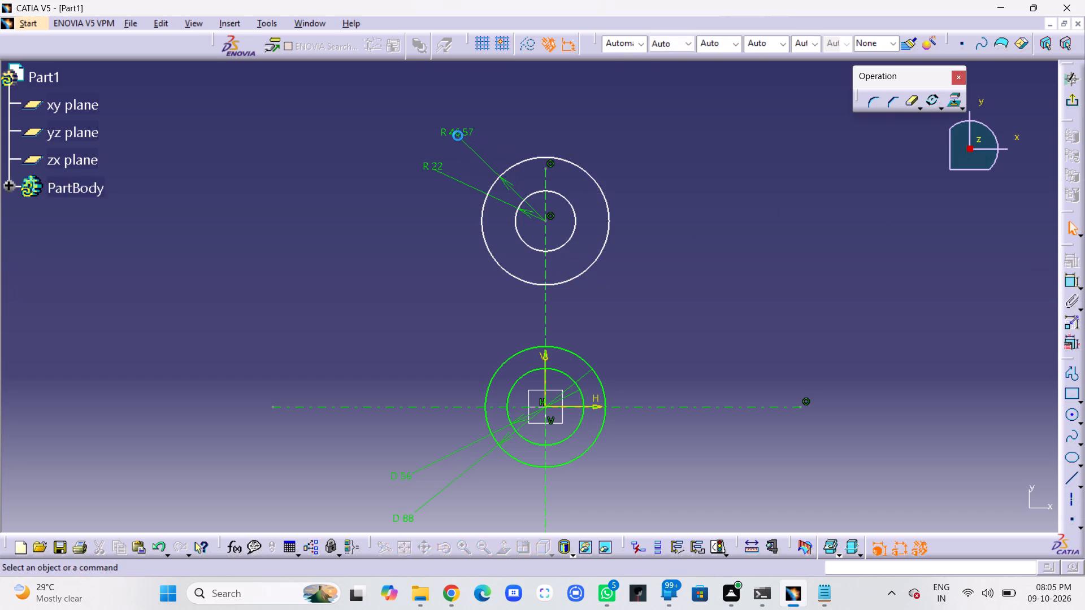
{"action": "double_click", "coordinate": [462, 134]}
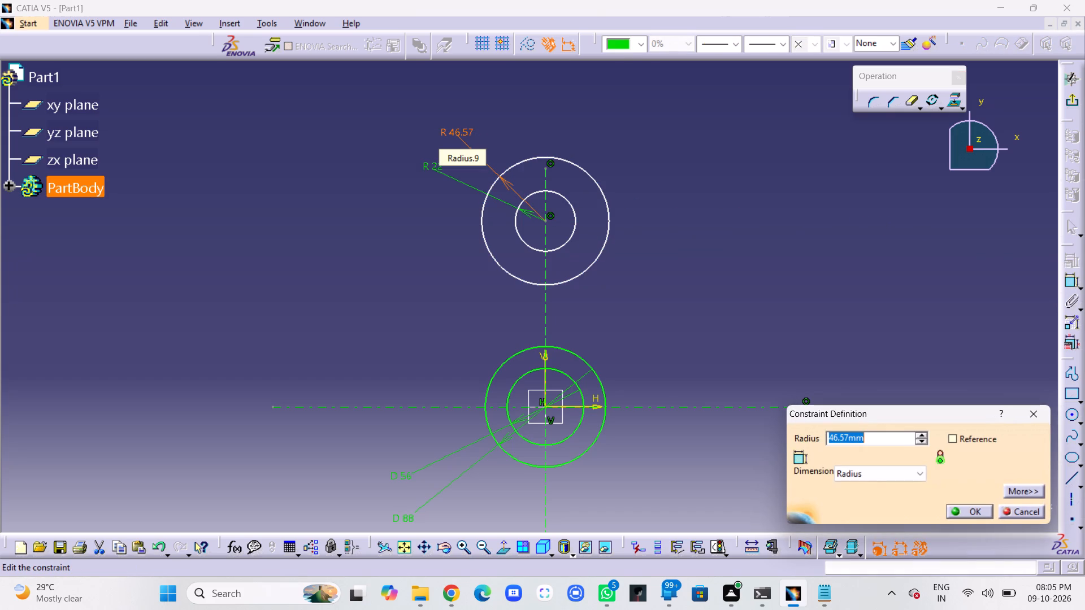
{"action": "type", "text": "44"}
{"action": "key", "text": "Return"}
{"action": "left_click", "coordinate": [625, 131]}
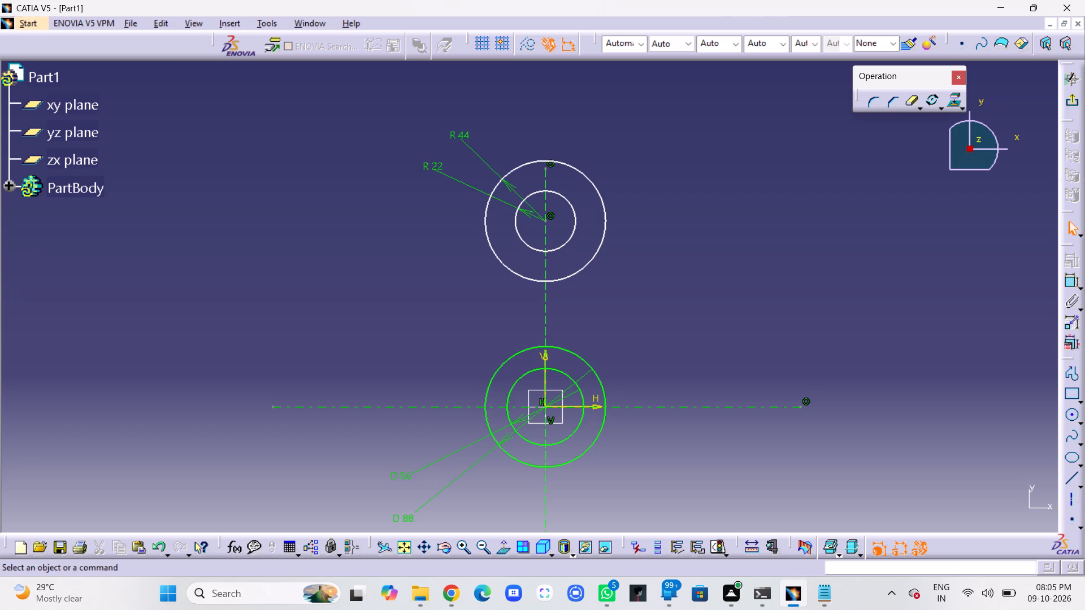
{"action": "left_click", "coordinate": [696, 201]}
Dimension the vertical distance from the horizontal axis to the upper circles' centre and set it to 176 mm.
{"action": "middle_click_drag", "start_coordinate": [843, 329], "coordinate": [838, 255]}
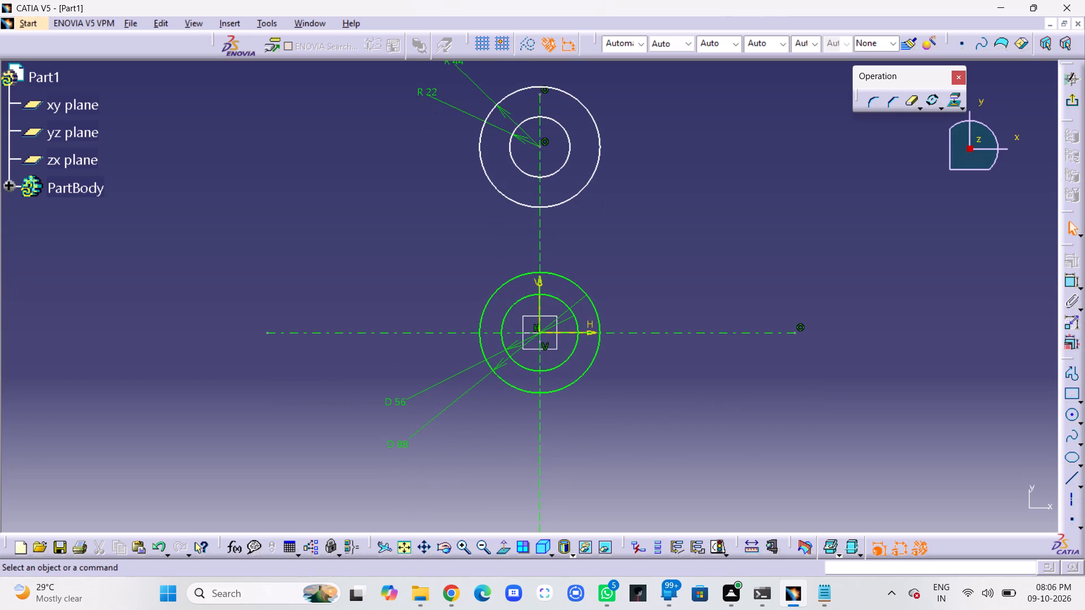
{"action": "middle_click_drag", "start_coordinate": [718, 255], "coordinate": [735, 312]}
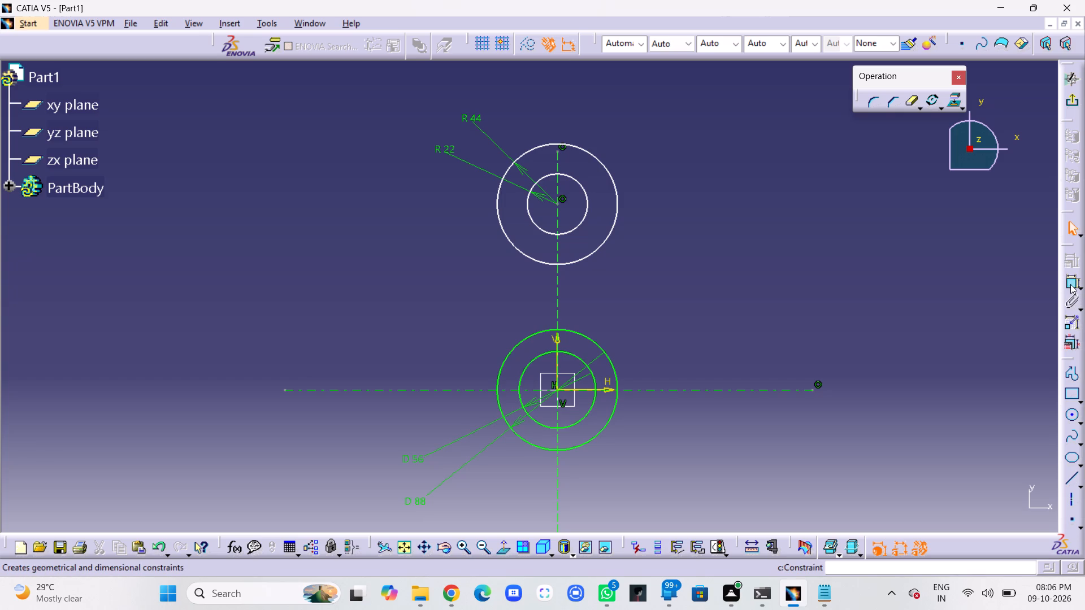
{"action": "left_click", "coordinate": [1070, 284]}
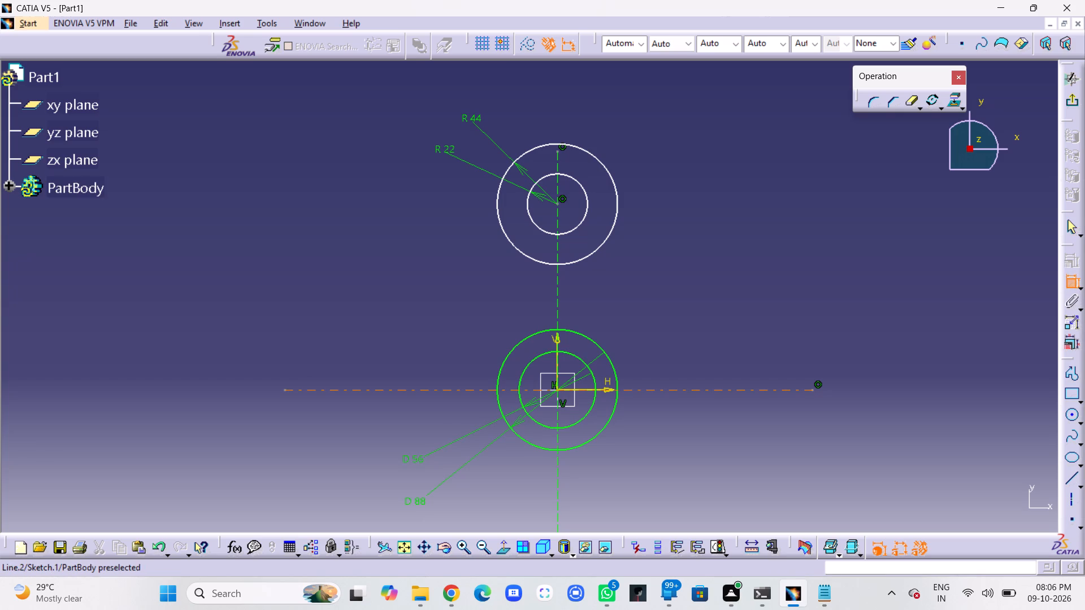
{"action": "left_click", "coordinate": [609, 386]}
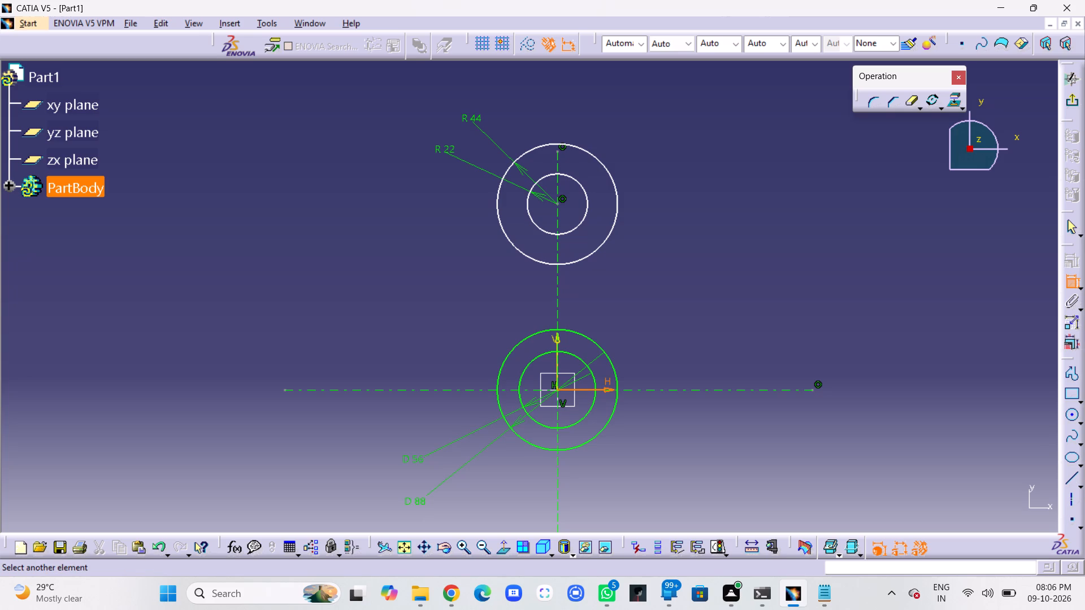
{"action": "left_click", "coordinate": [559, 202]}
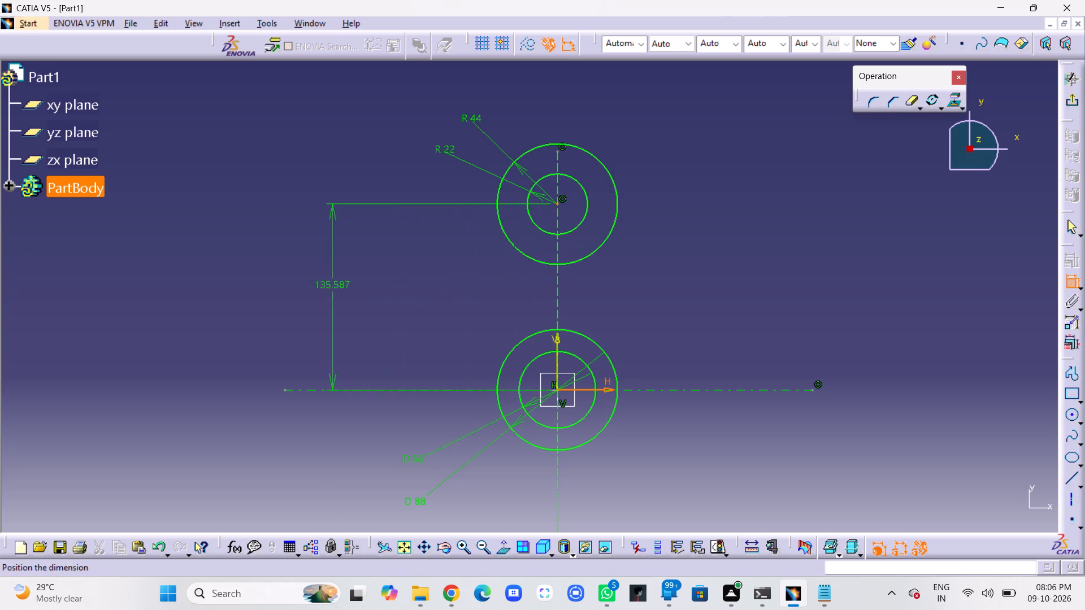
{"action": "left_click", "coordinate": [362, 300]}
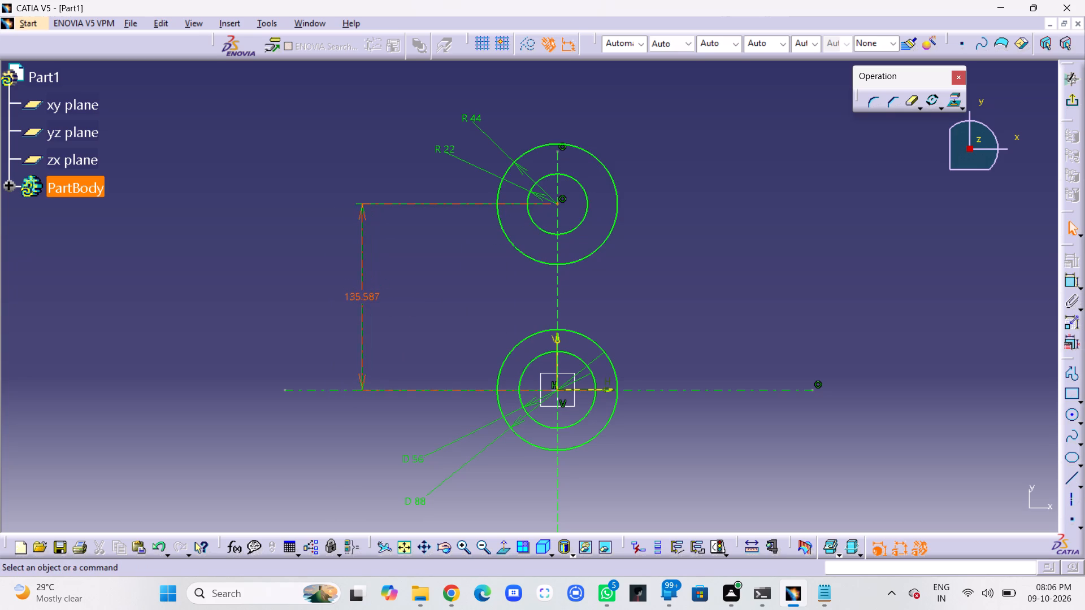
{"action": "double_click", "coordinate": [370, 295]}
{"action": "type", "text": "17"}
{"action": "key", "text": "6"}
{"action": "key", "text": "Return"}
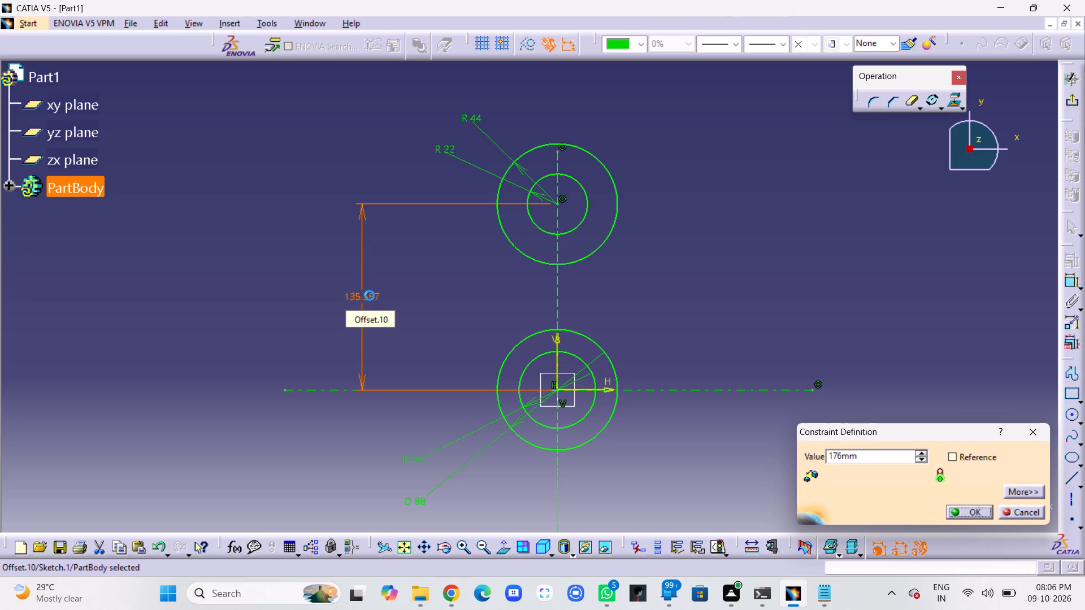
{"action": "left_click", "coordinate": [774, 282]}
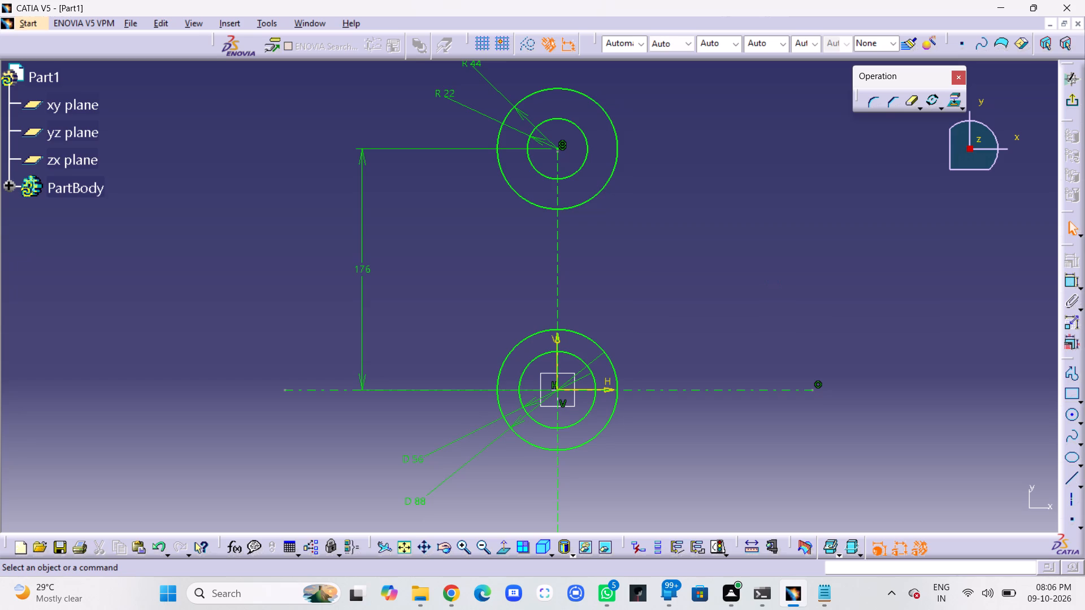
Draw an inclined axis line about 242 mm long from the origin, sloping down to the right at about 320 degrees.
{"action": "middle_click_drag", "start_coordinate": [737, 385], "coordinate": [738, 243]}
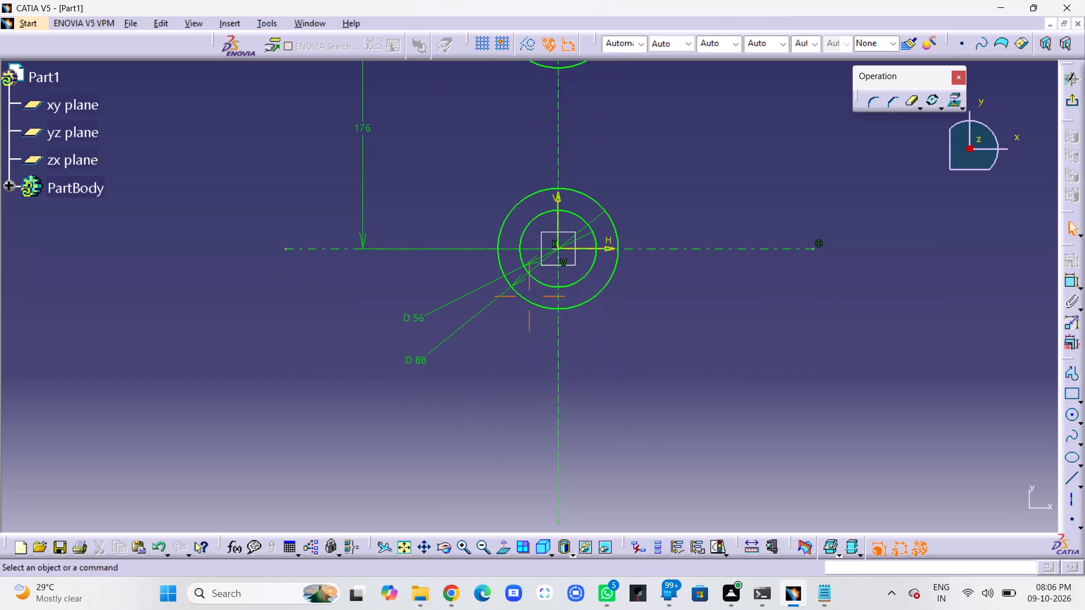
{"action": "middle_click_drag", "start_coordinate": [738, 243], "coordinate": [738, 285]}
{"action": "right_click", "coordinate": [738, 243]}
{"action": "middle_click_drag", "start_coordinate": [702, 419], "coordinate": [718, 347]}
{"action": "right_click", "coordinate": [702, 380]}
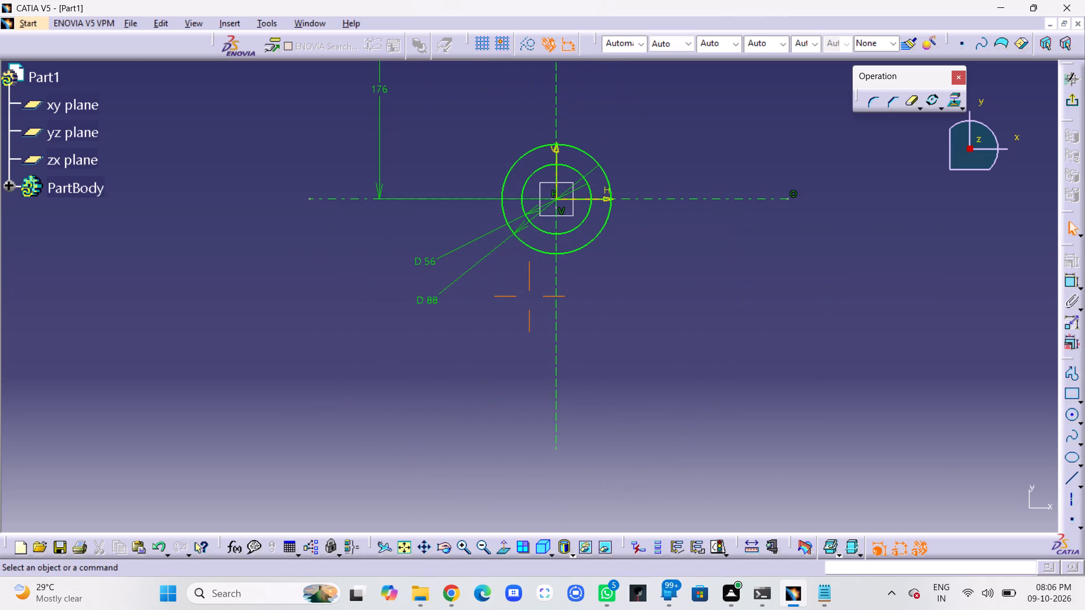
{"action": "middle_click_drag", "start_coordinate": [718, 347], "coordinate": [718, 347]}
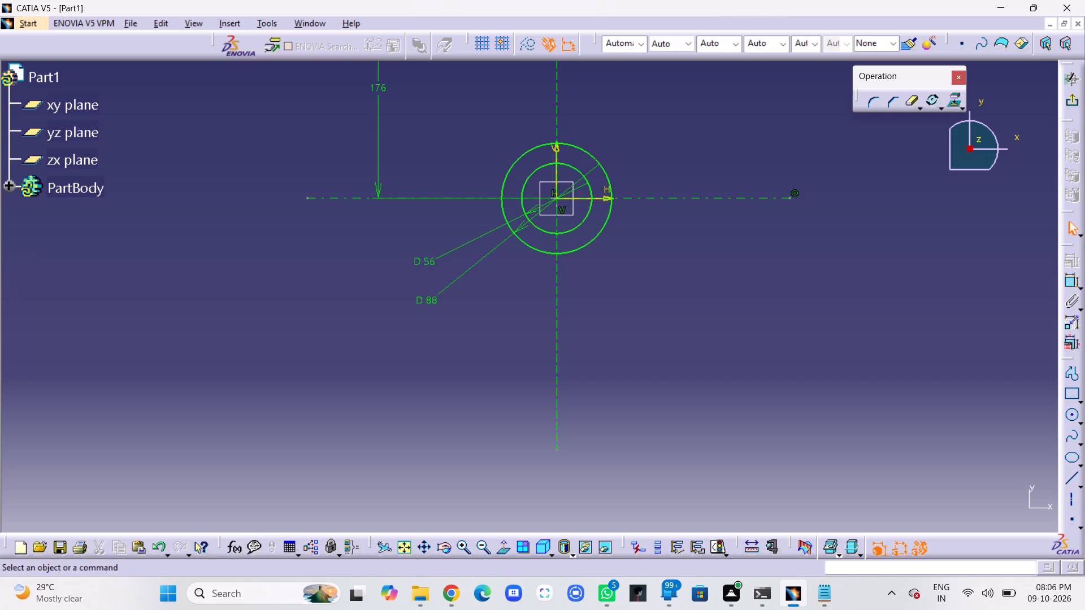
{"action": "left_click", "coordinate": [1071, 499]}
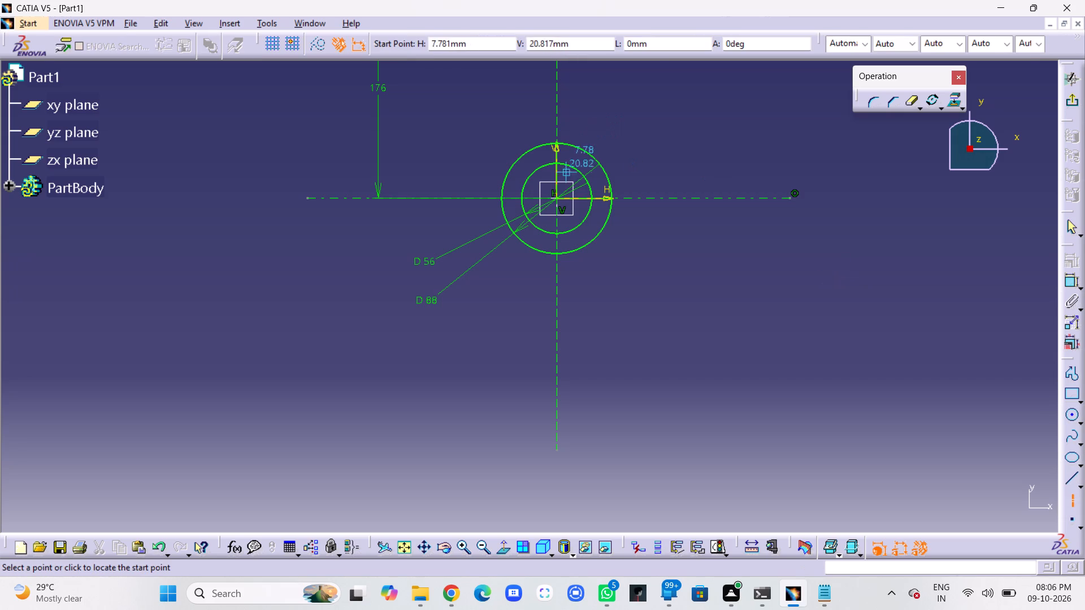
{"action": "left_click", "coordinate": [558, 200]}
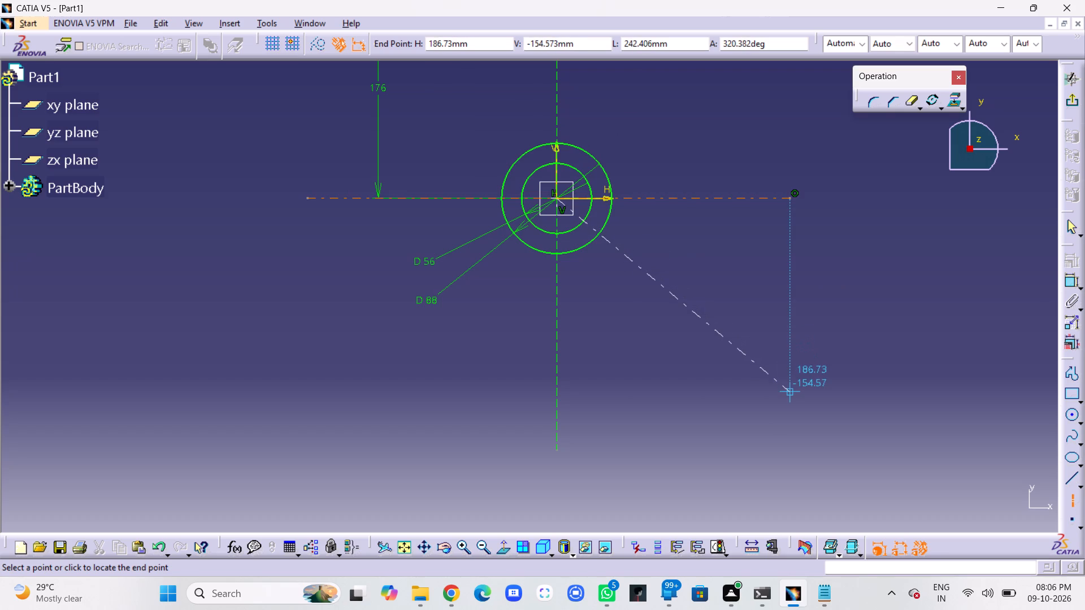
{"action": "left_click", "coordinate": [787, 391]}
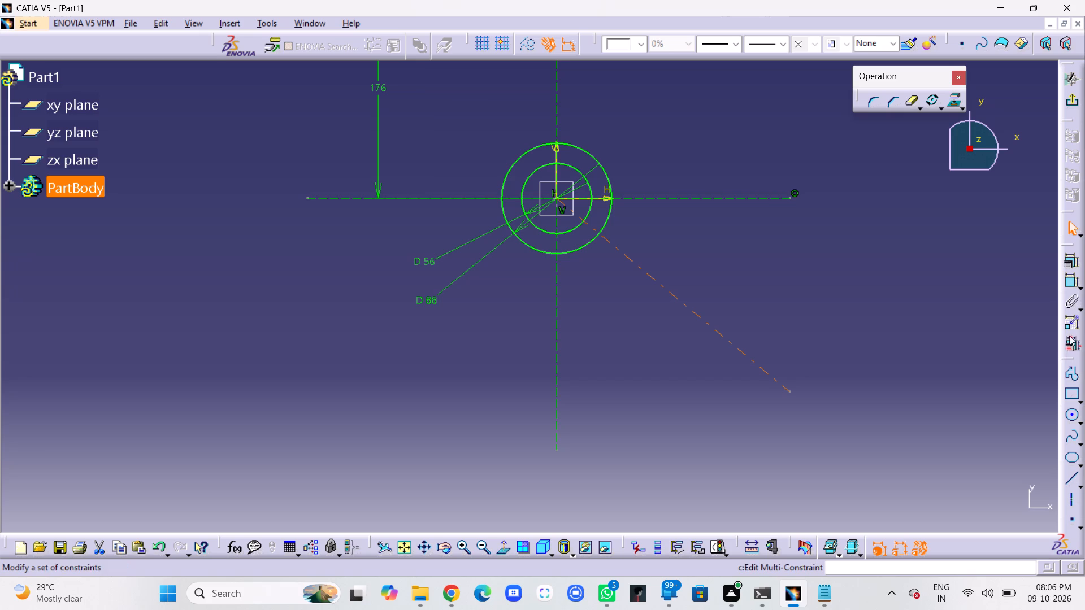
Dimension the angle between the vertical axis and the inclined axis and set it to 40 degrees.
{"action": "left_click", "coordinate": [1068, 282]}
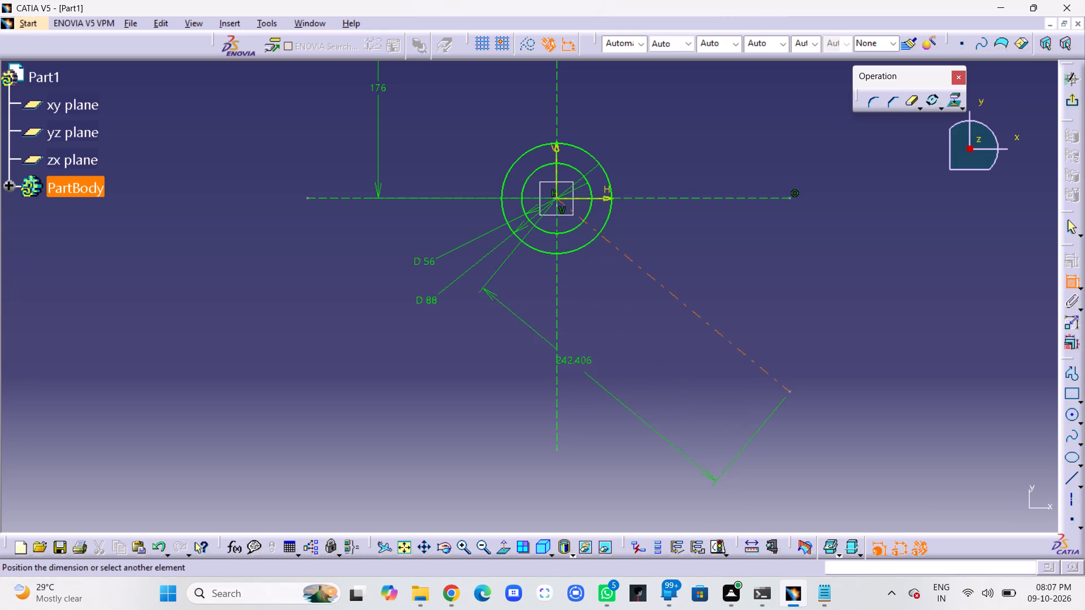
{"action": "left_click", "coordinate": [558, 148]}
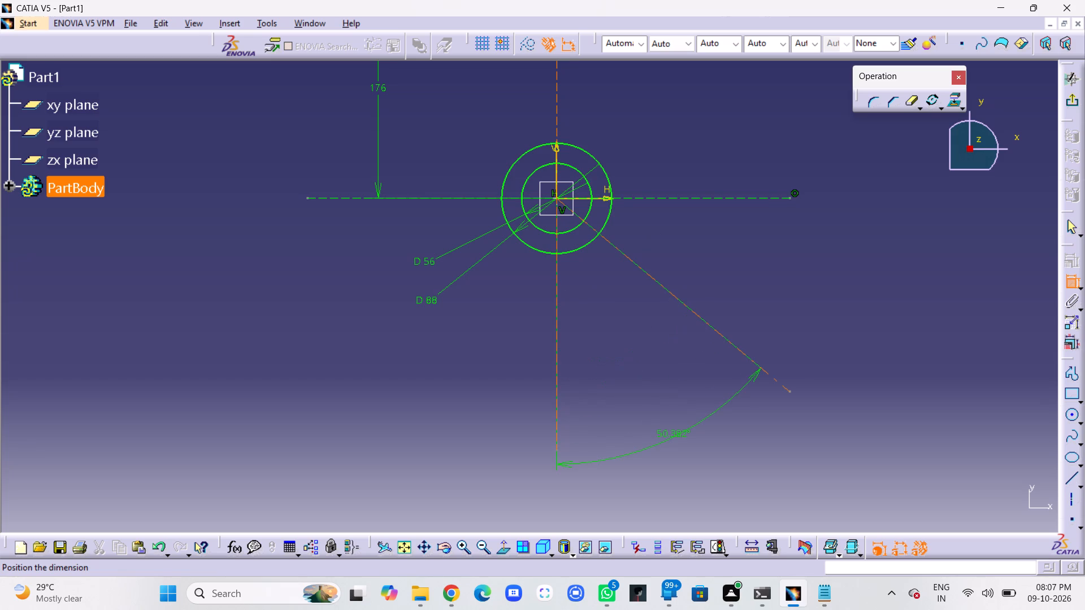
{"action": "left_click", "coordinate": [682, 437]}
{"action": "double_click", "coordinate": [682, 434]}
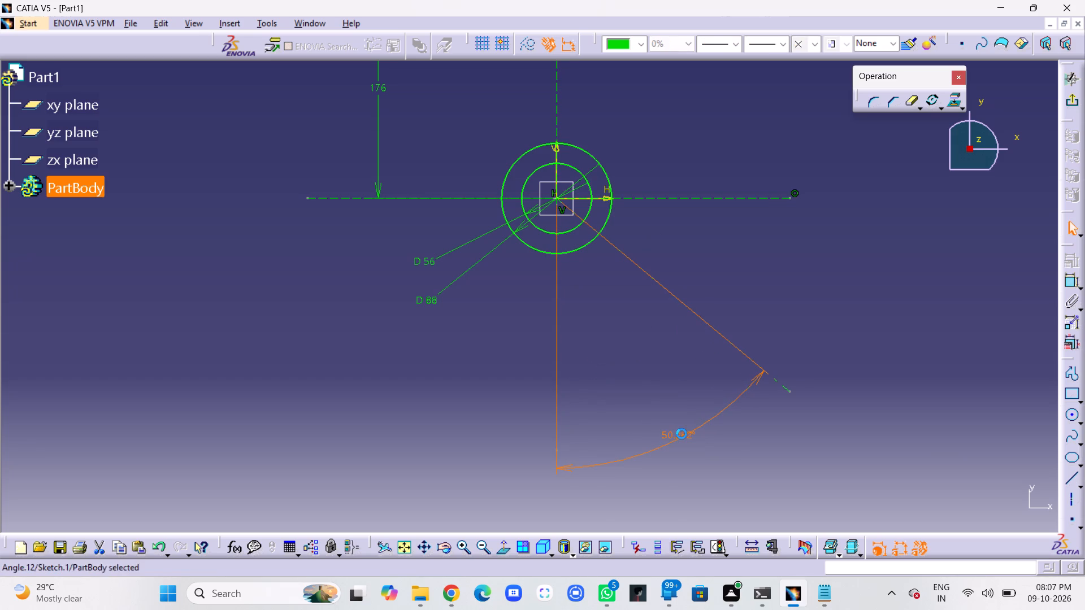
{"action": "type", "text": "40"}
{"action": "key", "text": "Return"}
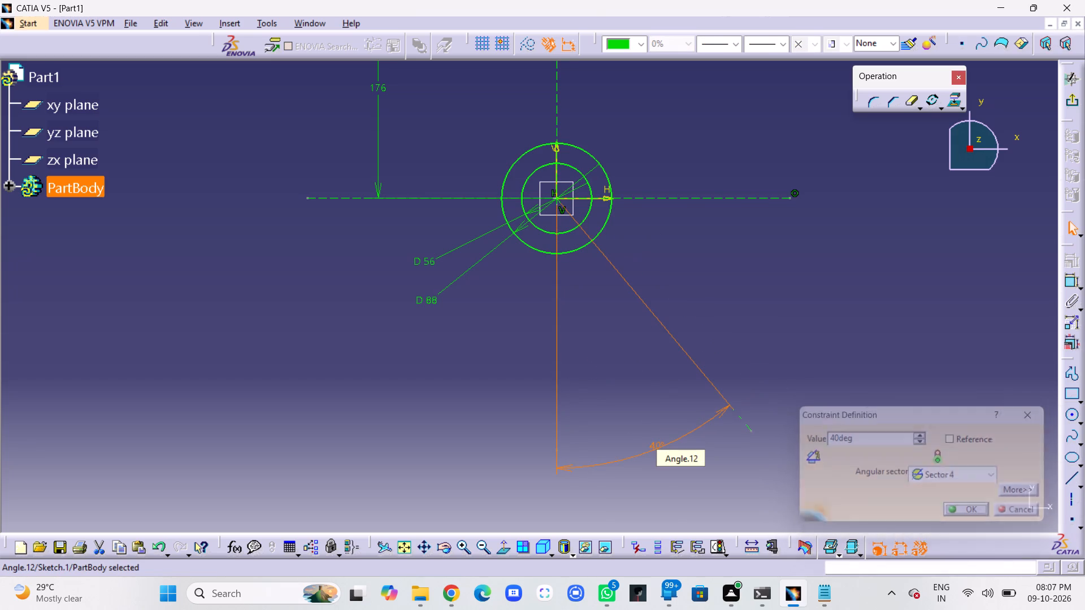
{"action": "left_click", "coordinate": [909, 321]}
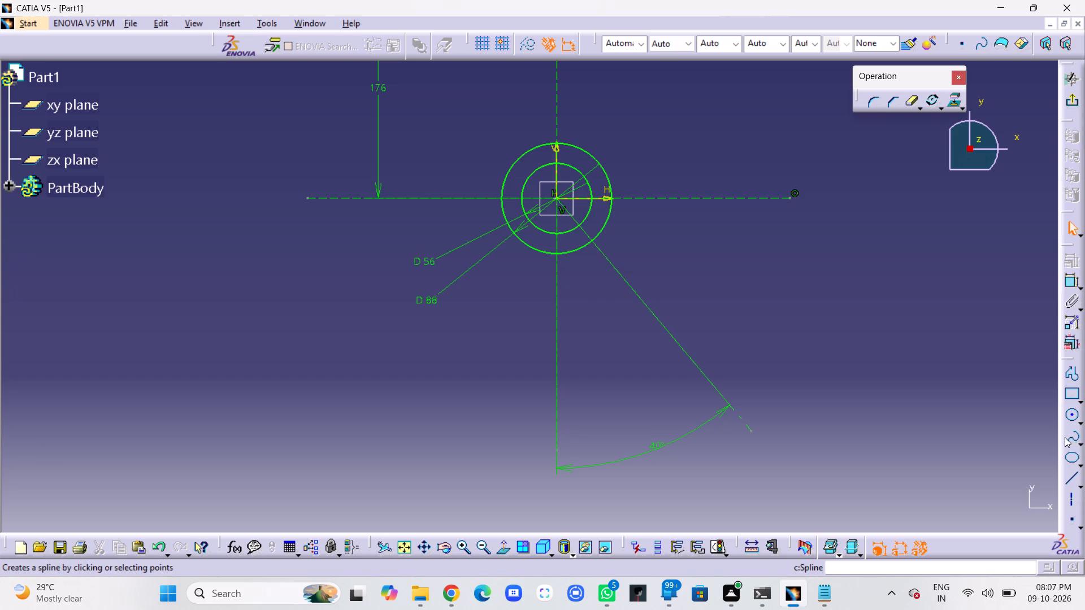
Draw an elongated hole of about 17 mm radius from the vertical axis, about 172 mm below the origin, up to the inclined axis.
{"action": "left_click", "coordinate": [1083, 402]}
{"action": "left_click", "coordinate": [976, 415]}
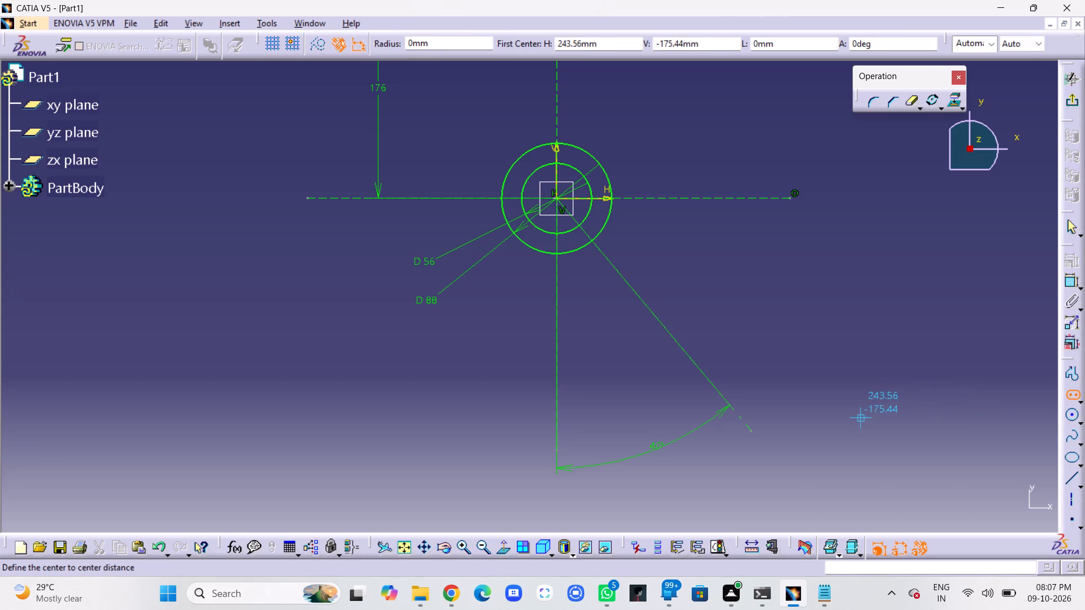
{"action": "left_click", "coordinate": [559, 413]}
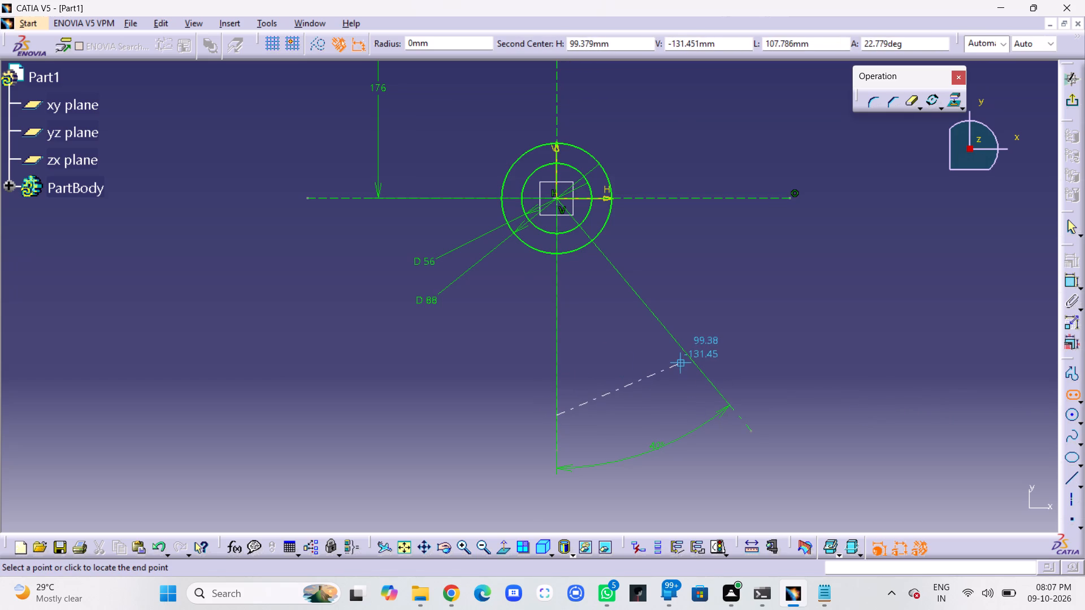
{"action": "left_click", "coordinate": [692, 361]}
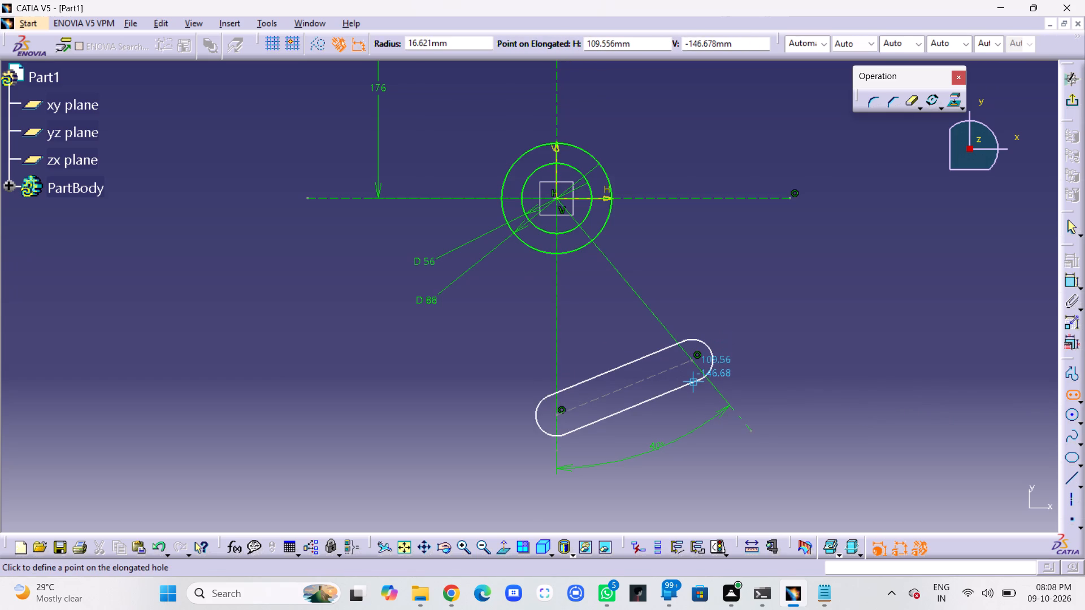
{"action": "left_click", "coordinate": [694, 383]}
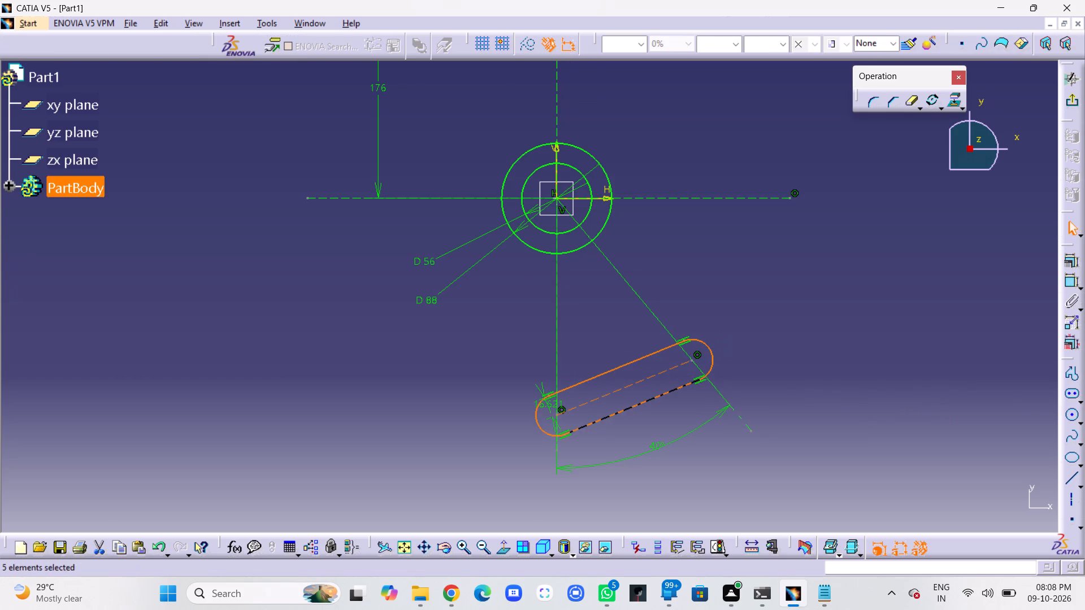
{"action": "left_click", "coordinate": [792, 359]}
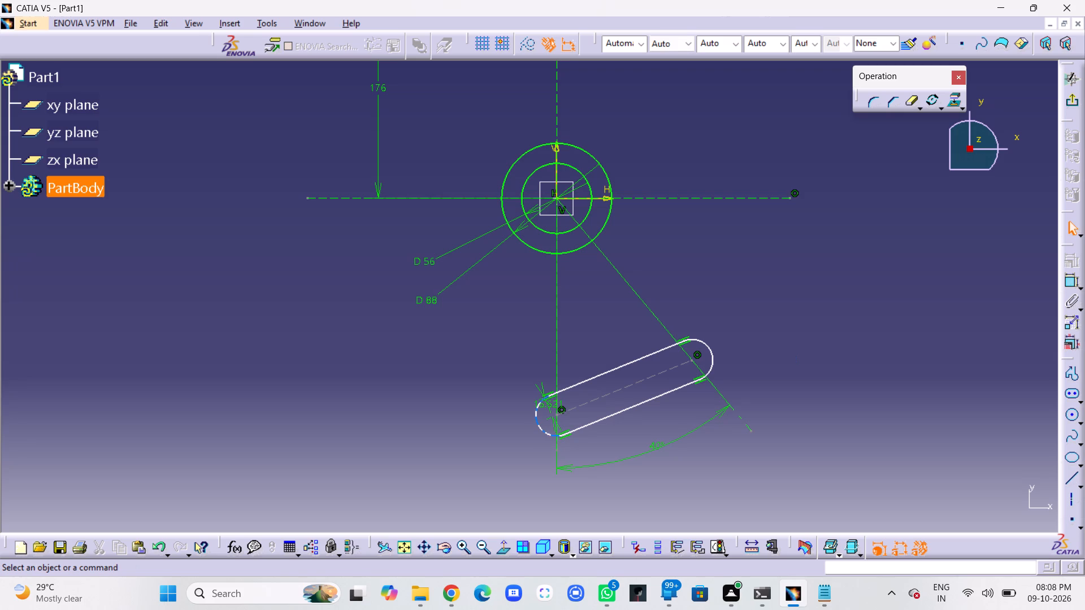
Delete the automatic offset dimension at the elongated hole's end on the vertical axis.
{"action": "left_click", "coordinate": [550, 406]}
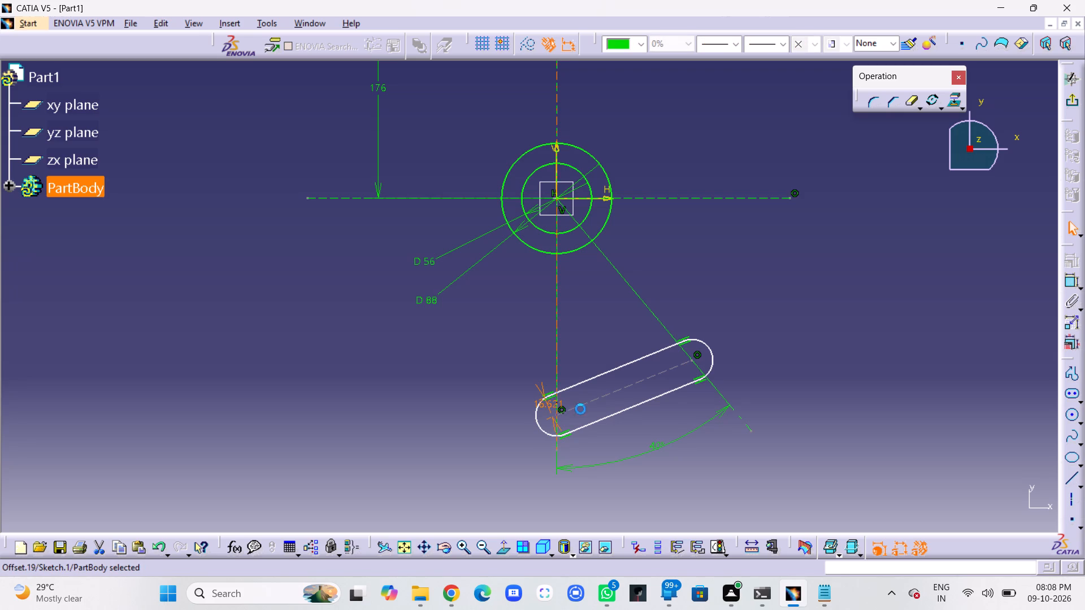
{"action": "key", "text": "Delete"}
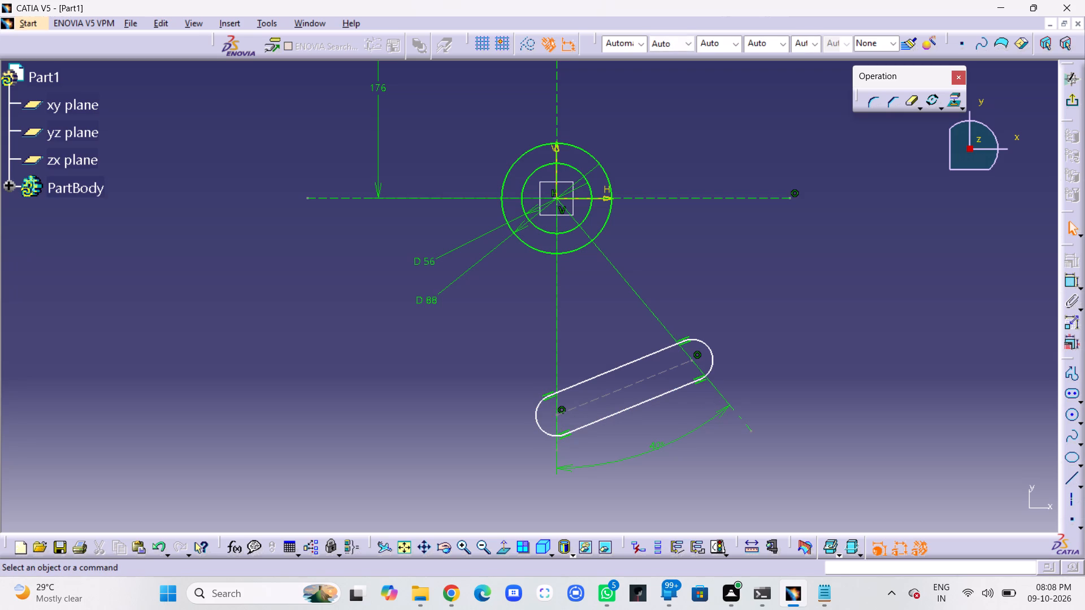
Dimension the radius of the elongated hole's end arc on the vertical axis and set it to 22 mm.
{"action": "left_click", "coordinate": [1070, 286]}
{"action": "left_click", "coordinate": [540, 427]}
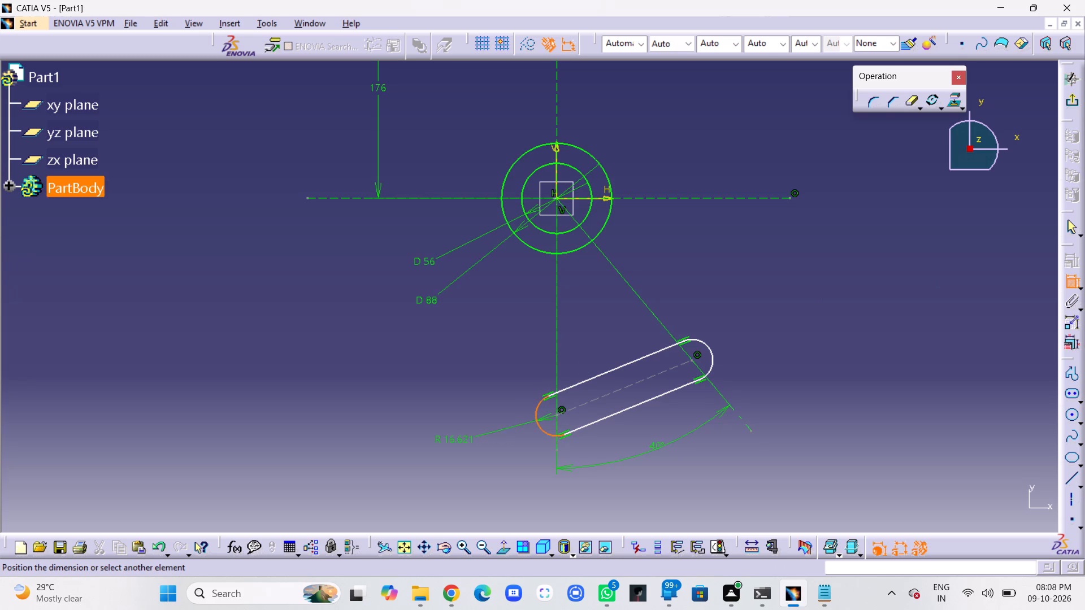
{"action": "left_click", "coordinate": [442, 442]}
{"action": "double_click", "coordinate": [445, 438]}
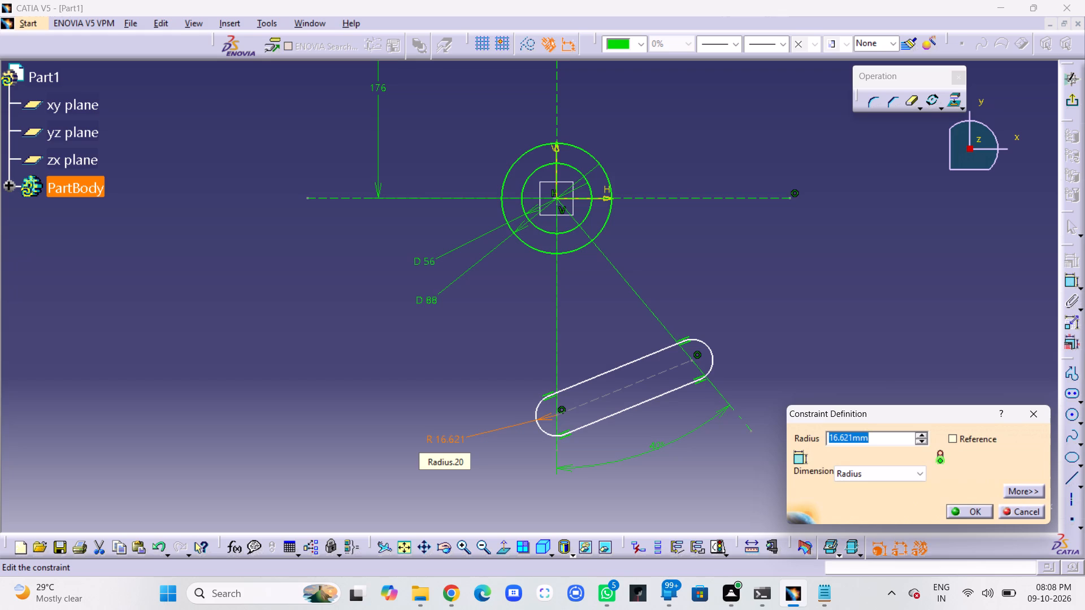
{"action": "type", "text": "22"}
{"action": "key", "text": "Return"}
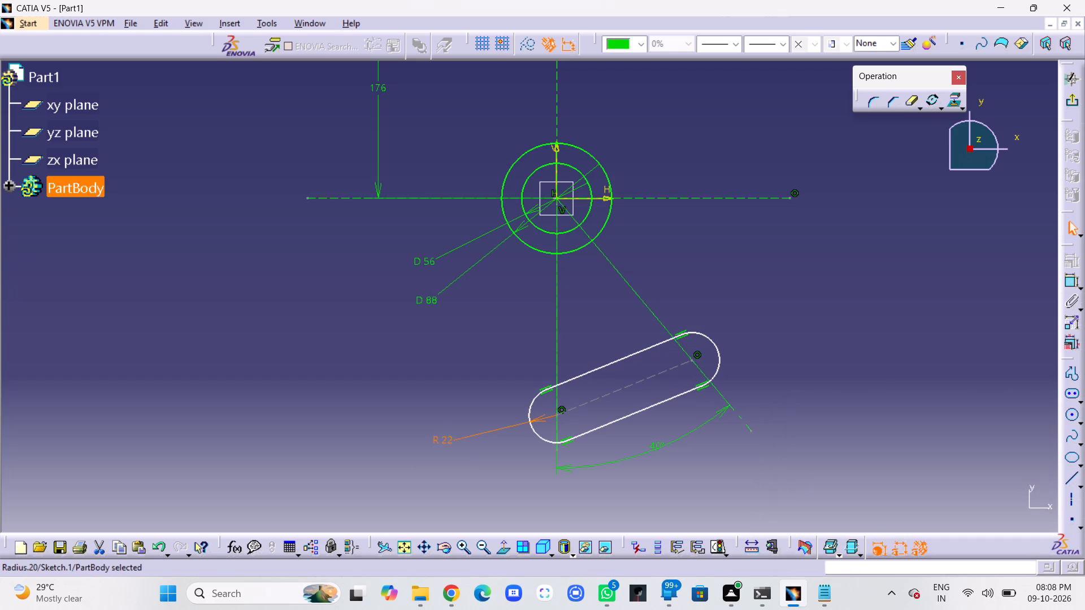
{"action": "left_click", "coordinate": [505, 398]}
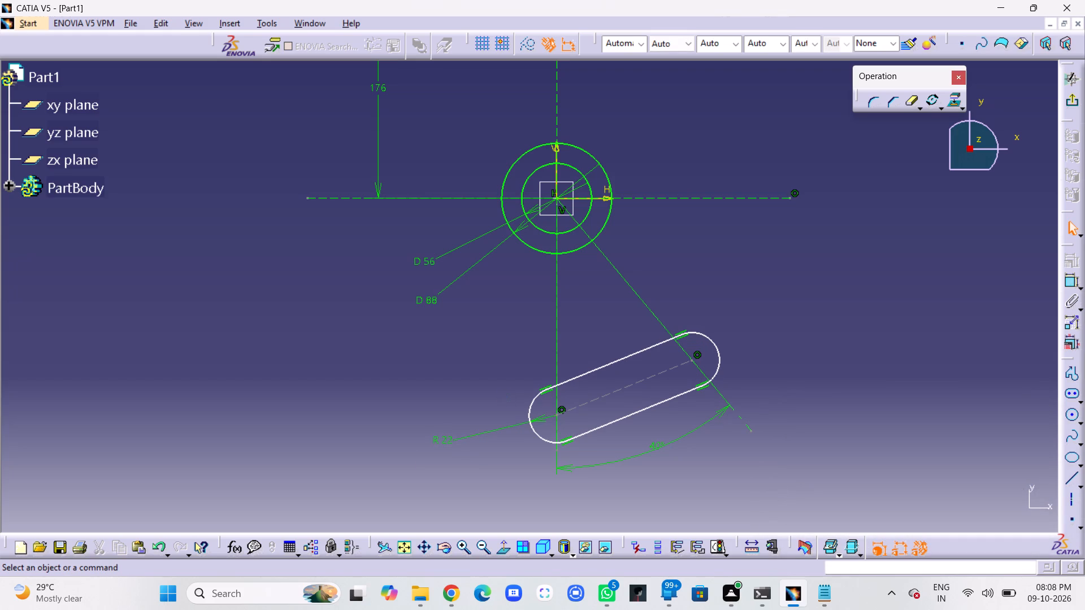
Draw a larger elongated hole of about 38 mm radius around the first one, sharing both its centres.
{"action": "left_click", "coordinate": [1073, 394]}
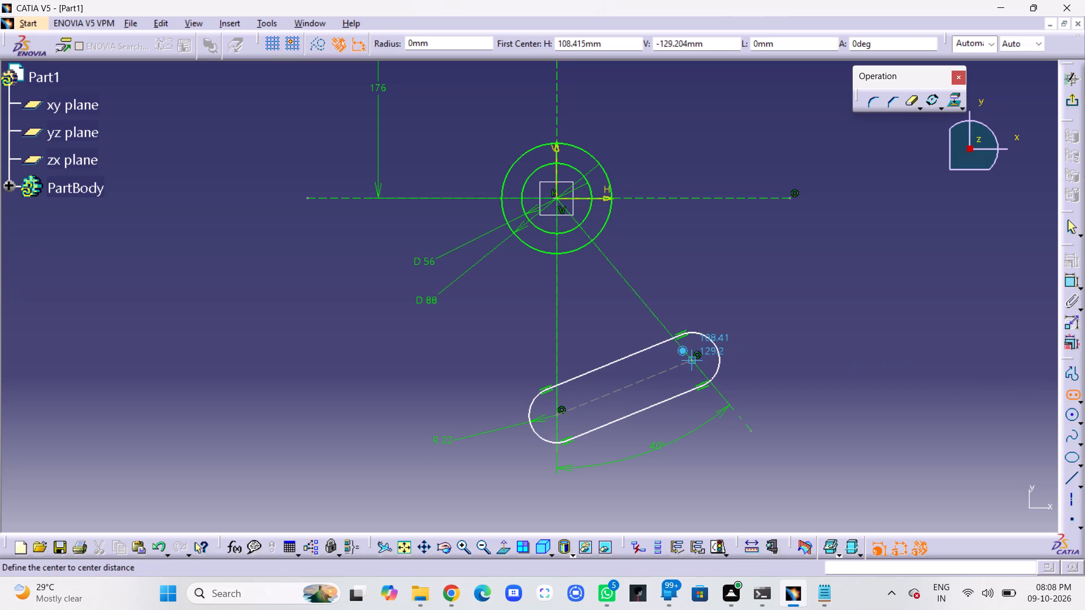
{"action": "left_click", "coordinate": [693, 362]}
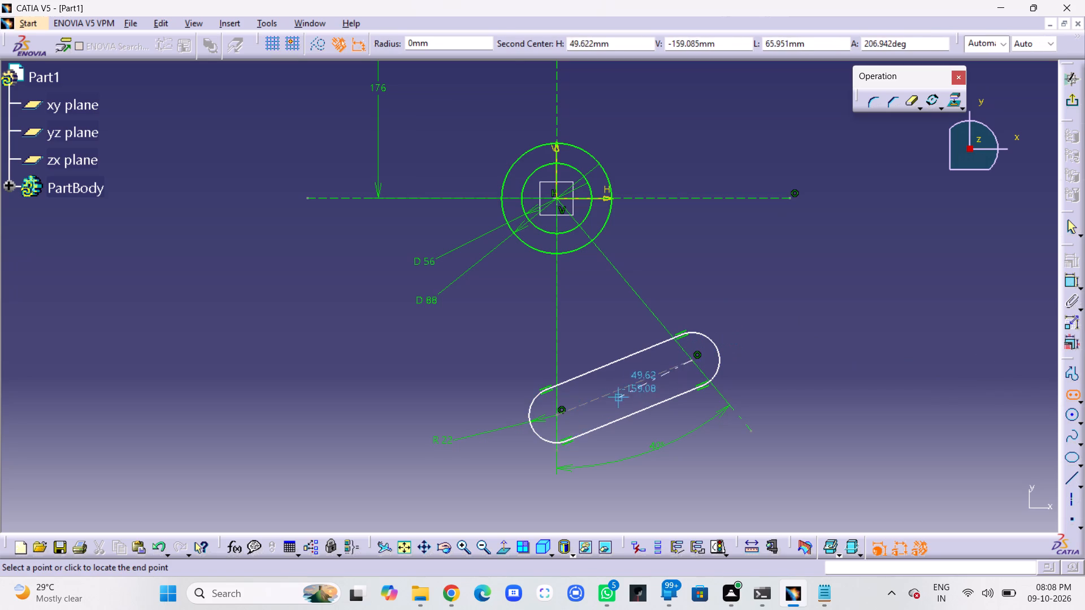
{"action": "left_click", "coordinate": [553, 417]}
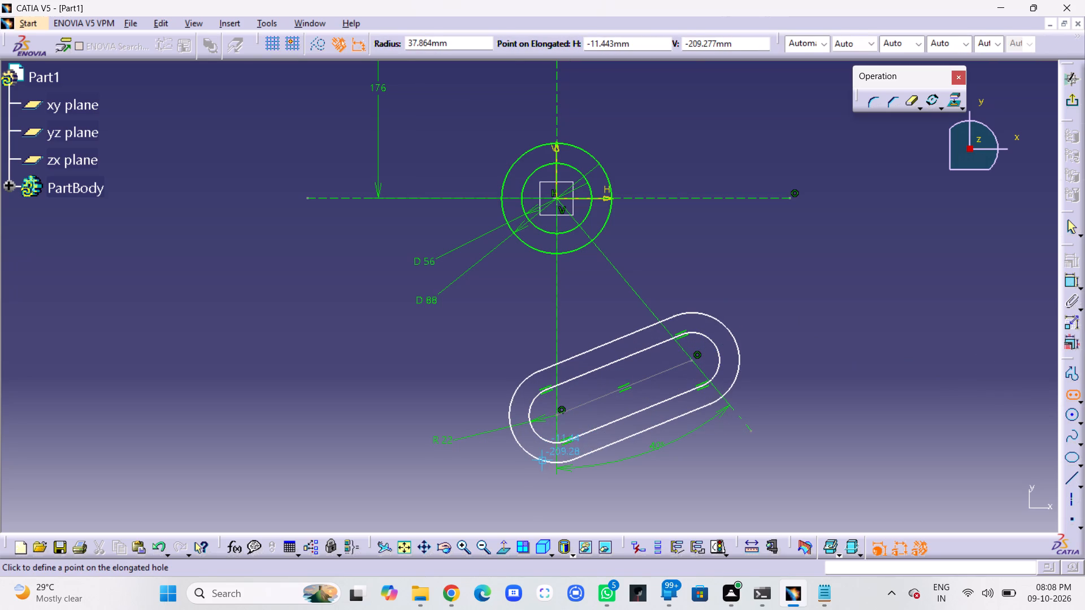
{"action": "left_click", "coordinate": [540, 460]}
{"action": "left_click", "coordinate": [1009, 357]}
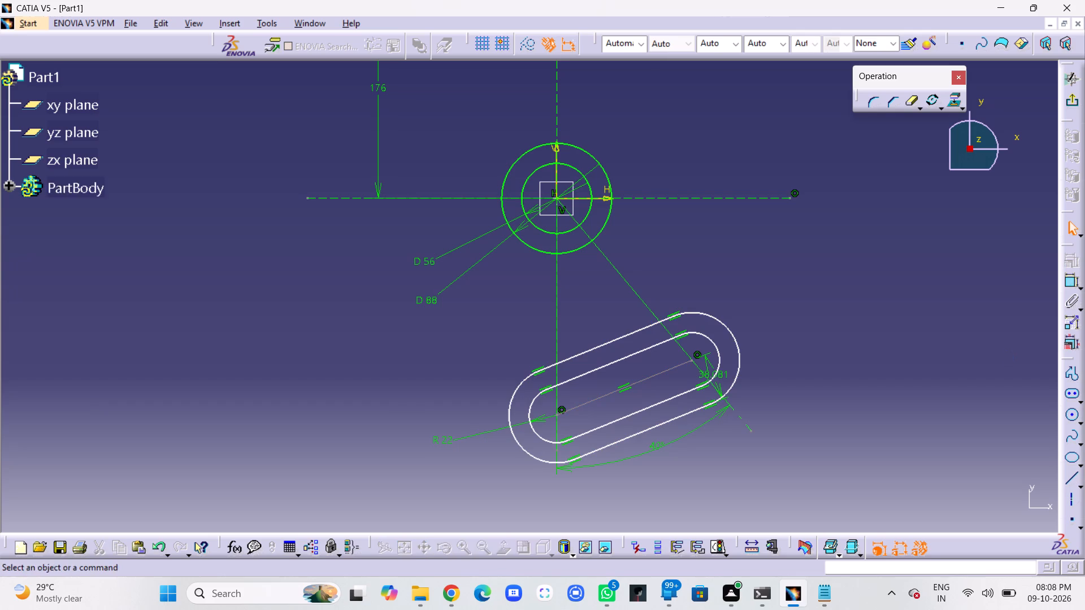
Delete the automatic offset dimension of the larger elongated hole near the inclined axis.
{"action": "left_click", "coordinate": [710, 366]}
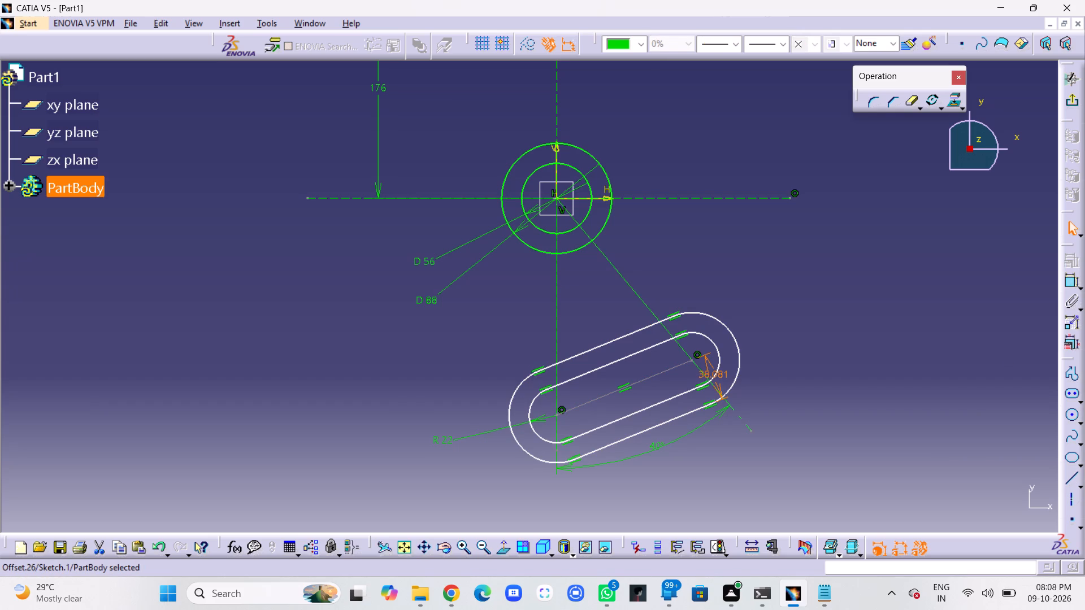
{"action": "key", "text": "Delete"}
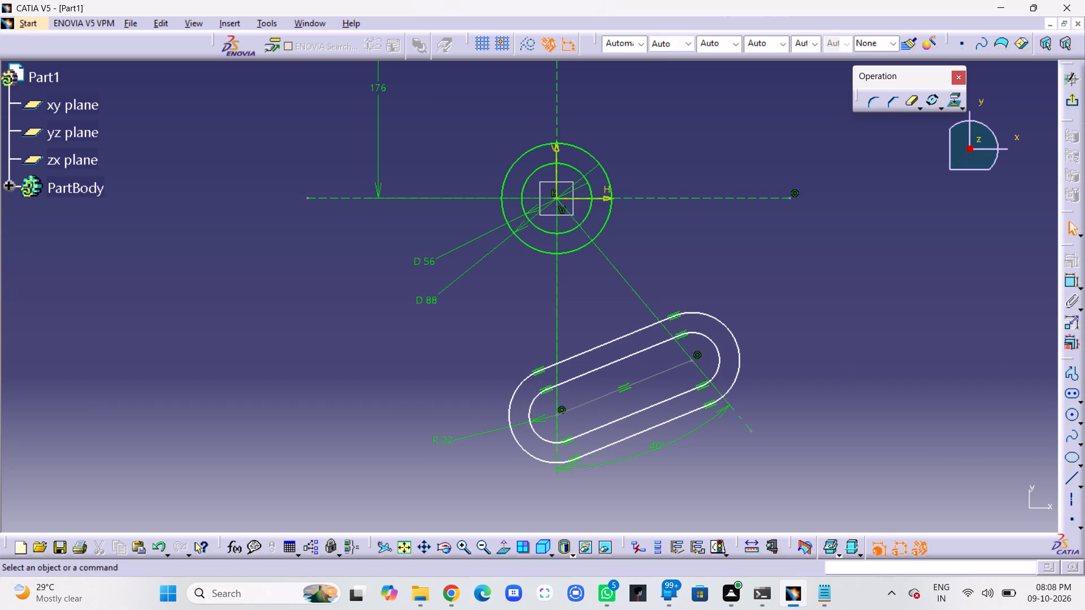
Dimension the radius of the inner elongated hole's end arc on the inclined axis.
{"action": "left_click", "coordinate": [1073, 284]}
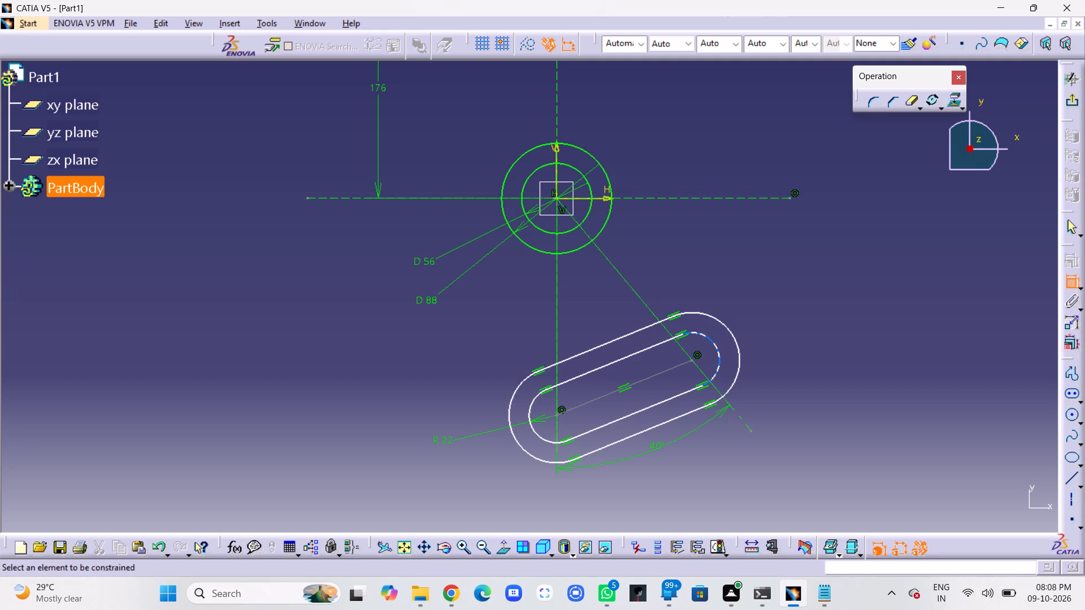
{"action": "left_click", "coordinate": [719, 355]}
{"action": "left_click", "coordinate": [842, 369]}
{"action": "left_click", "coordinate": [863, 311]}
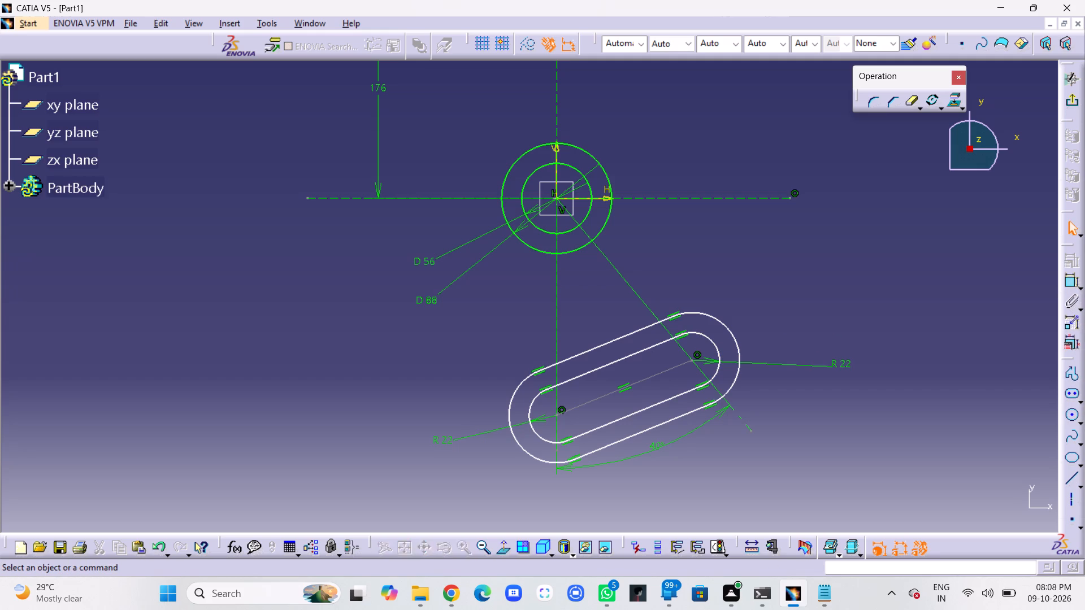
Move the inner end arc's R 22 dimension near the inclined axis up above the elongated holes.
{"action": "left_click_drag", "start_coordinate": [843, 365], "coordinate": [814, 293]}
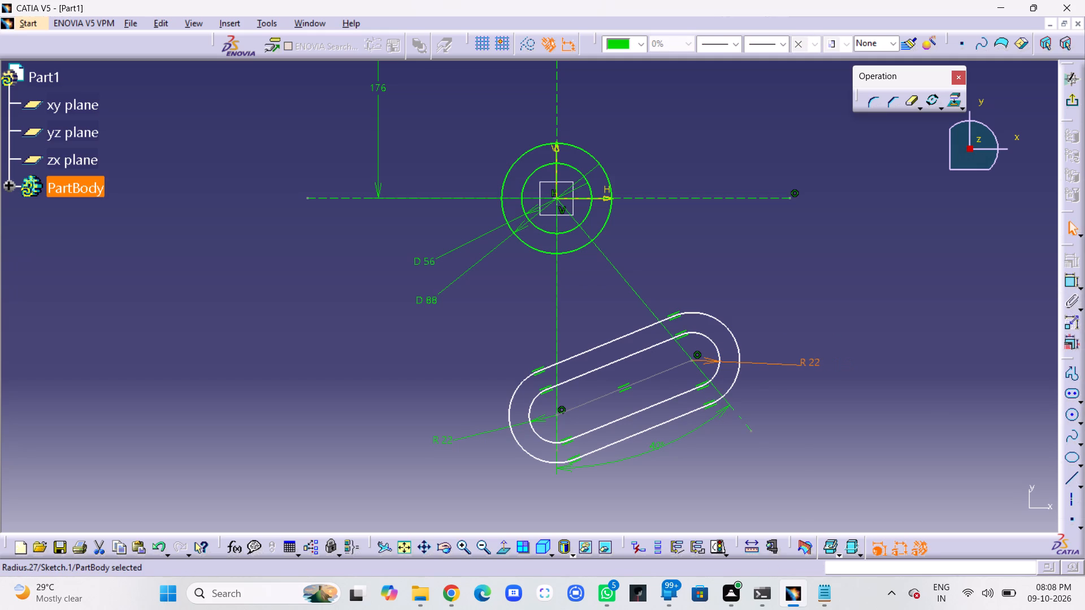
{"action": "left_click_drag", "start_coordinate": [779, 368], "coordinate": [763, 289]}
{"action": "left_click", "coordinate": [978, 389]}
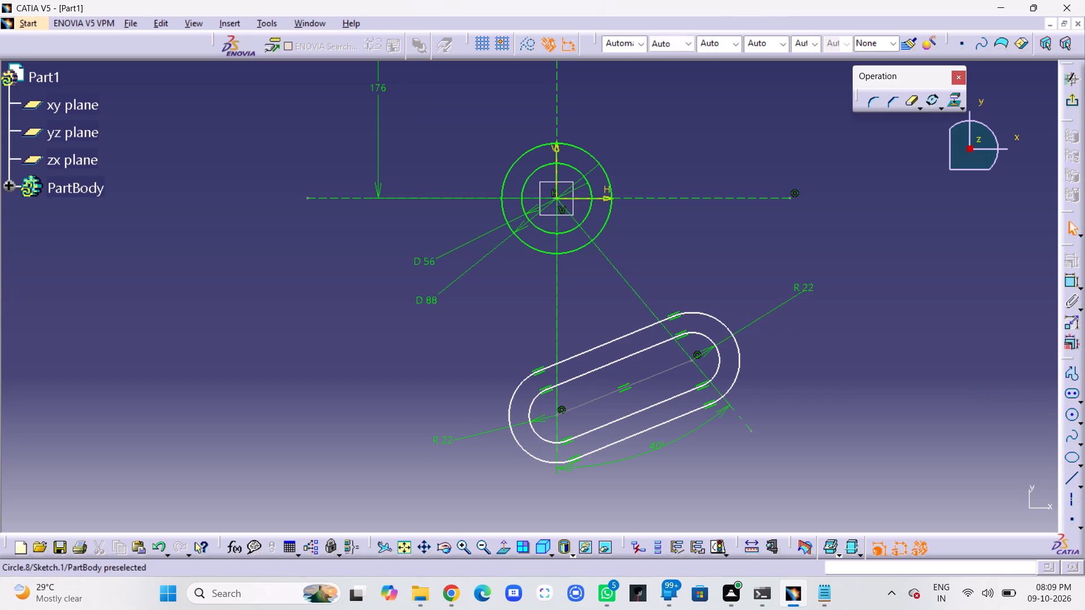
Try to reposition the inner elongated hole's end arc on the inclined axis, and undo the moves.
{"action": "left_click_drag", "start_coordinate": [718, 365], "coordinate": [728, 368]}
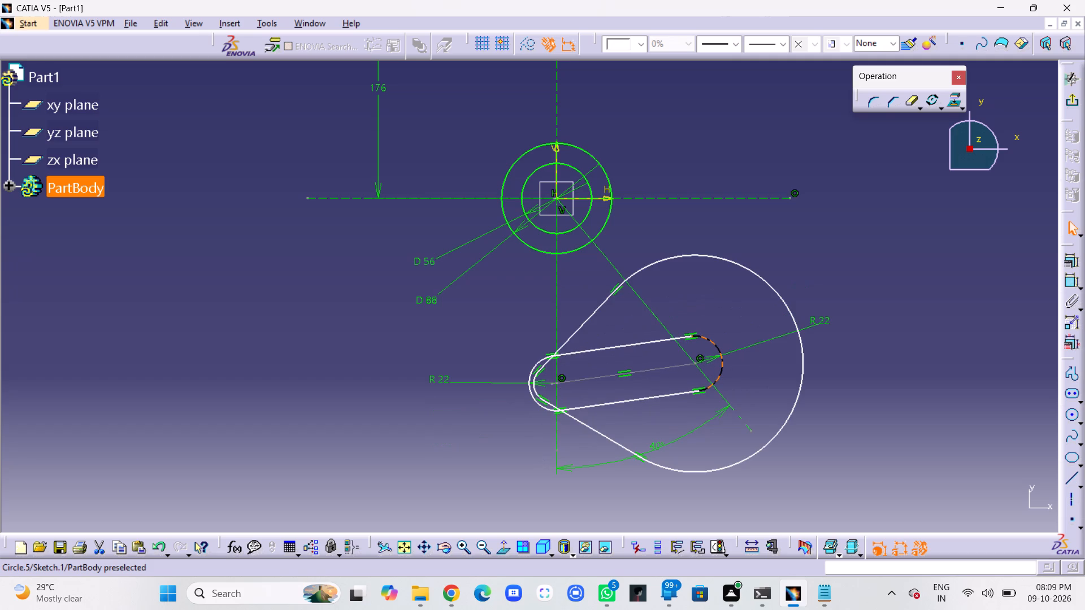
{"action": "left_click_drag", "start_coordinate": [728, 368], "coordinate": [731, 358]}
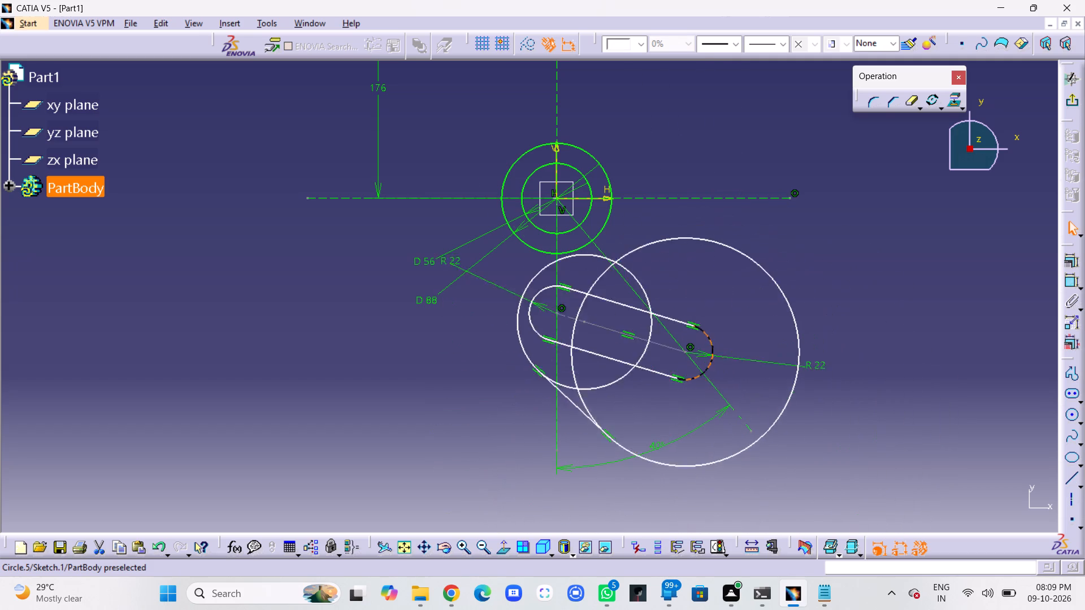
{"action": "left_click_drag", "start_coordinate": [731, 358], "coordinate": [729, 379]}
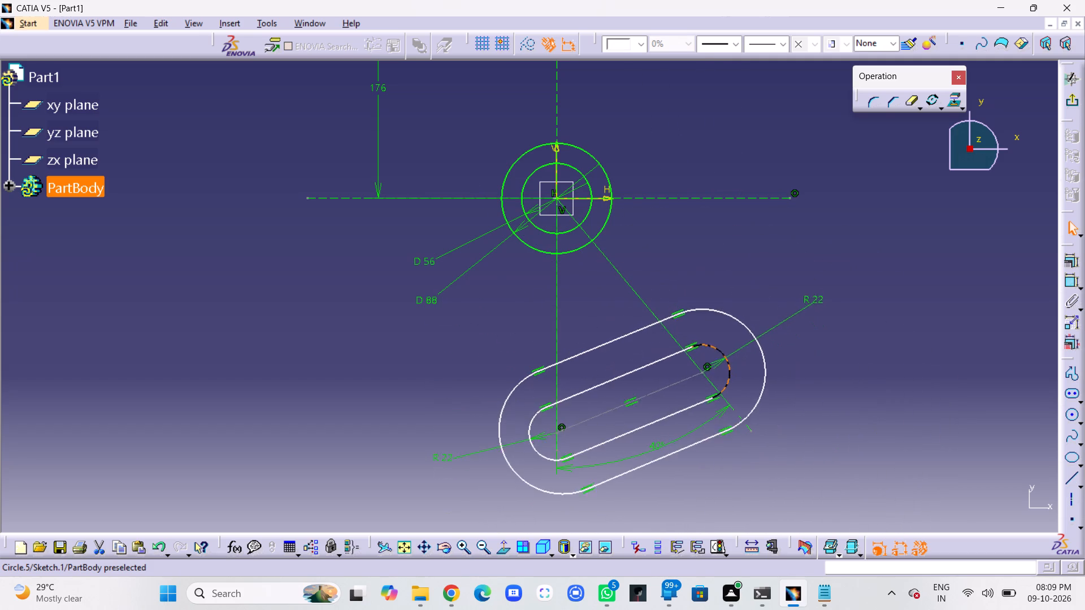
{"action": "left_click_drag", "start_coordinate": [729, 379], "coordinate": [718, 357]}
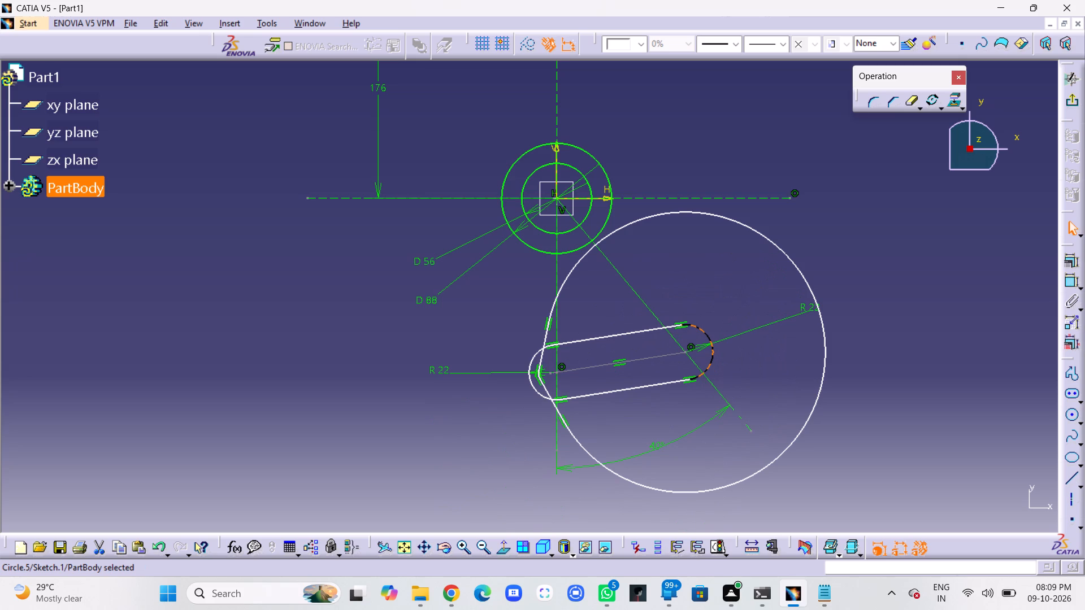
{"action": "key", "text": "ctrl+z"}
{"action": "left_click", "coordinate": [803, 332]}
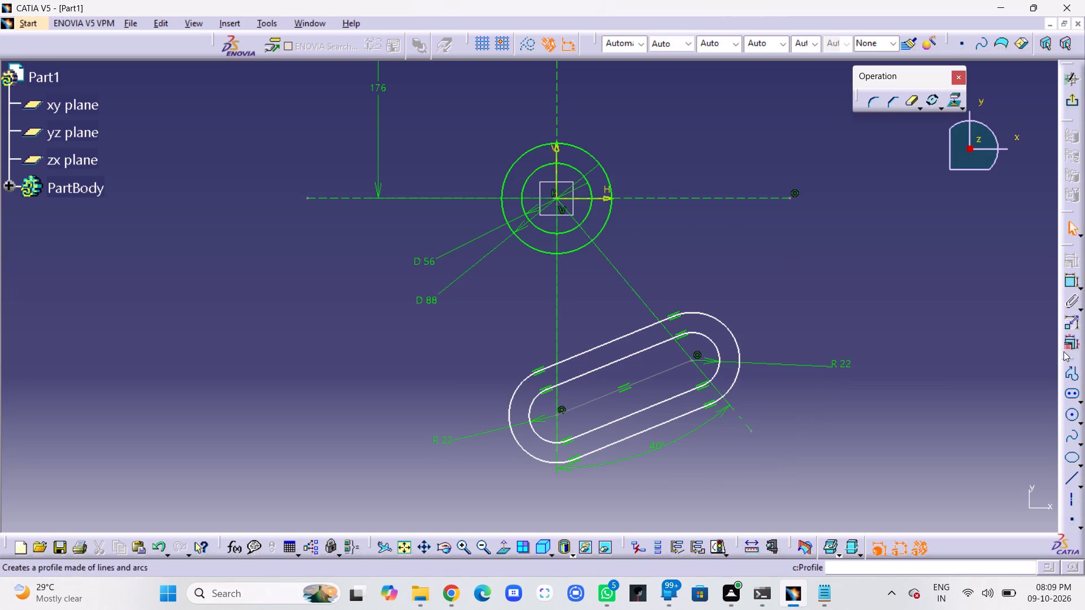
Dimension the radius of the outer elongated hole's end arc on the inclined axis, placing it up and to the right of the arc.
{"action": "left_click", "coordinate": [1076, 280]}
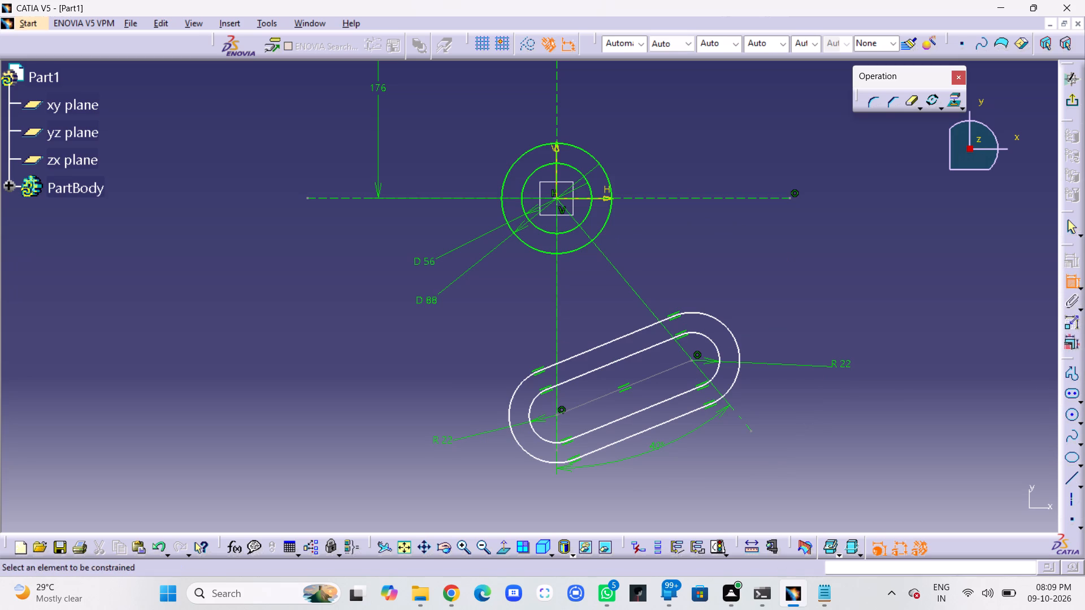
{"action": "left_click", "coordinate": [740, 350]}
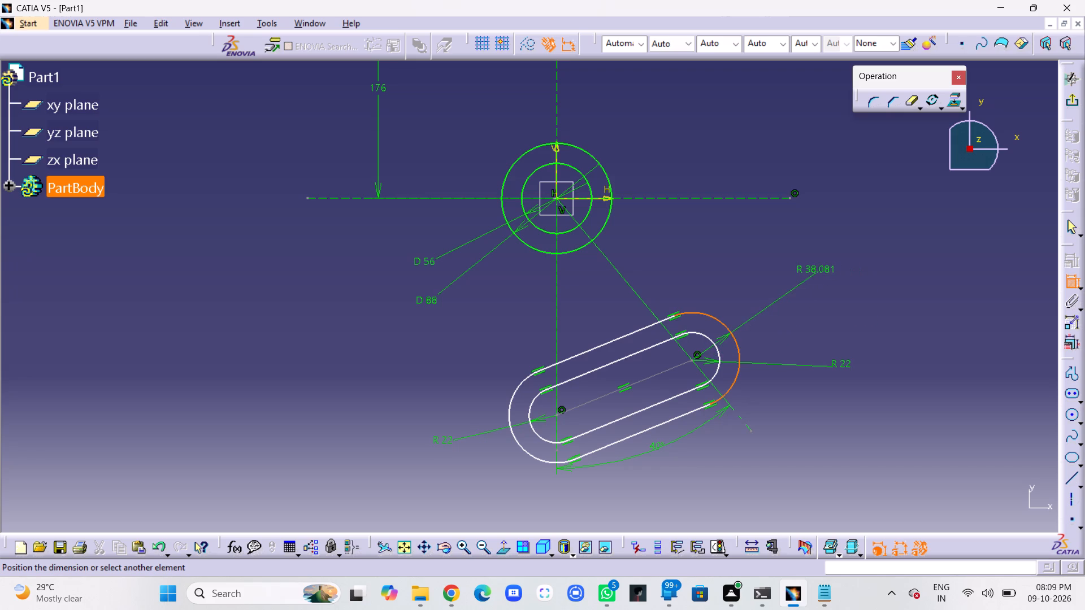
{"action": "left_click", "coordinate": [816, 276]}
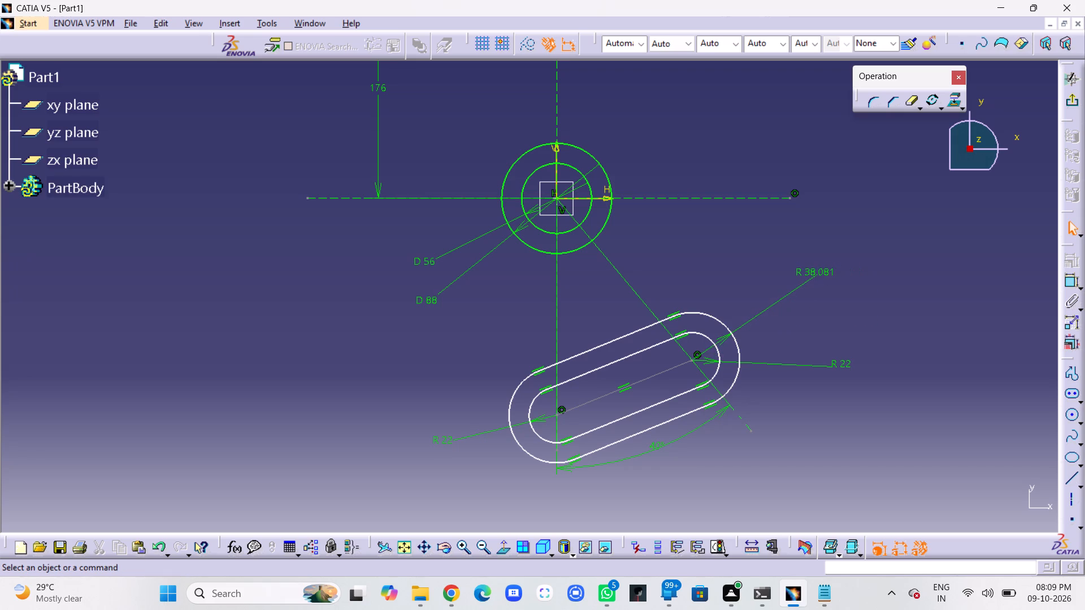
Move the inner end arc's R 22 dimension up, just below the outer arc's radius dimension.
{"action": "left_click_drag", "start_coordinate": [818, 365], "coordinate": [820, 313]}
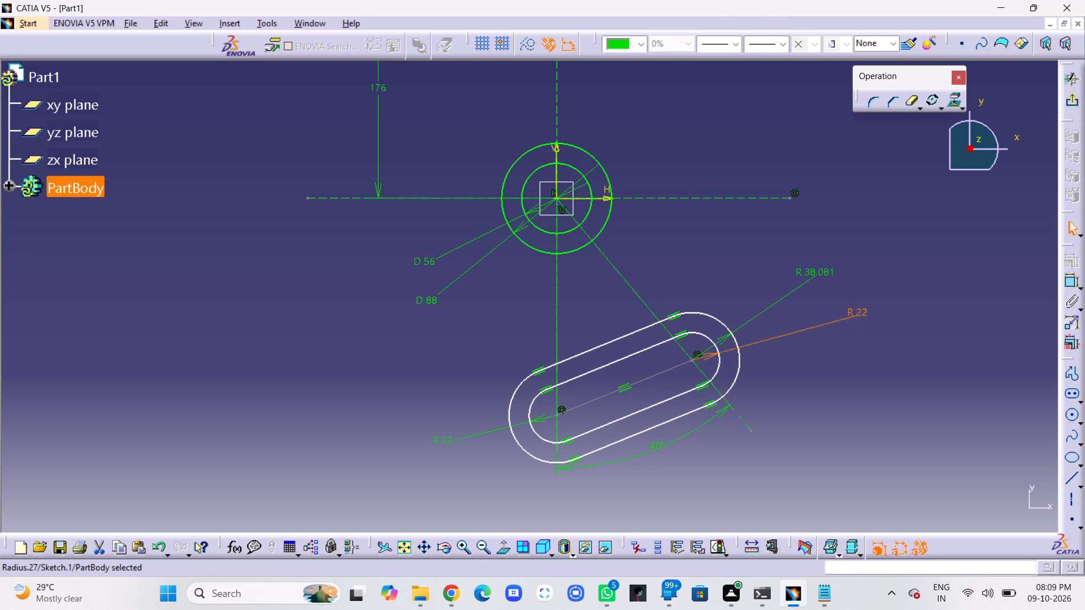
Move the inner end arc's R 22 dimension closer to the elongated holes, just below the outer arc's radius dimension.
{"action": "left_click_drag", "start_coordinate": [820, 313], "coordinate": [786, 304]}
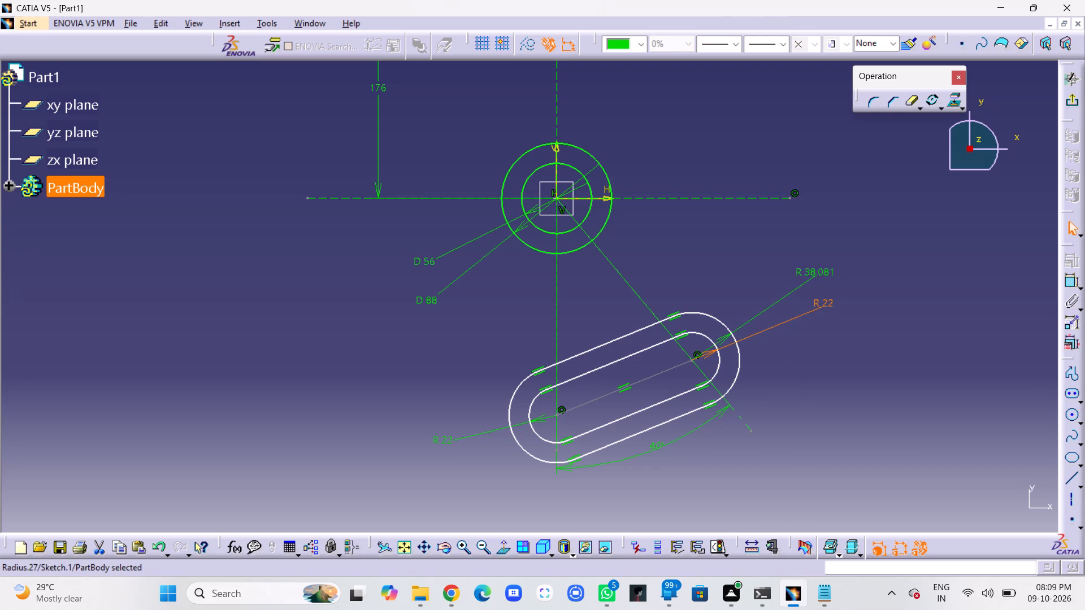
{"action": "left_click_drag", "start_coordinate": [786, 304], "coordinate": [786, 304]}
Set the radius of the outer elongated hole's end arc on the inclined axis to 44 mm.
{"action": "double_click", "coordinate": [830, 268]}
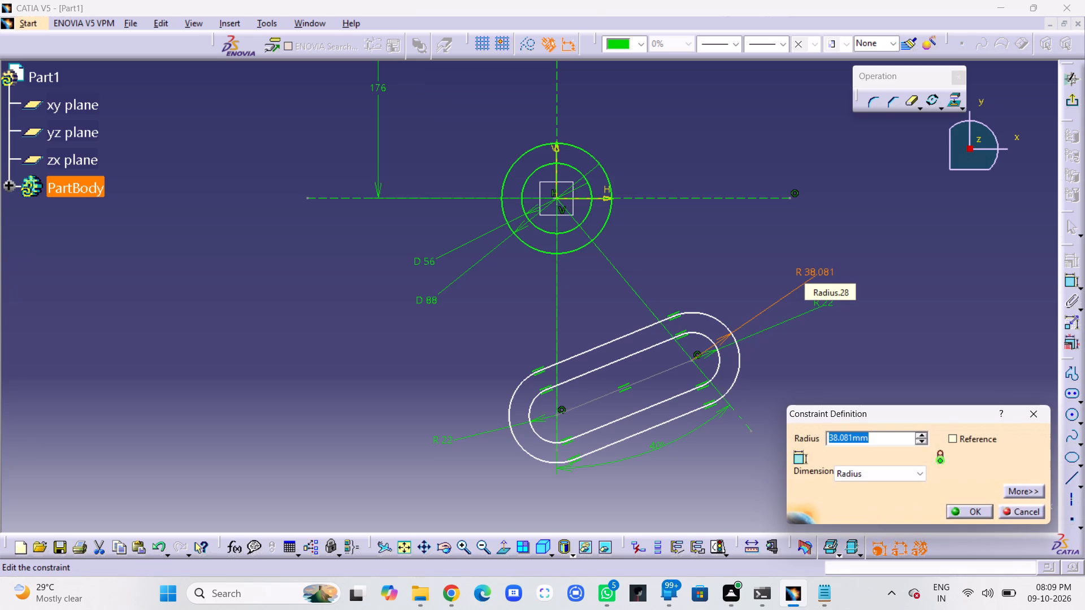
{"action": "type", "text": "44"}
{"action": "key", "text": "Return"}
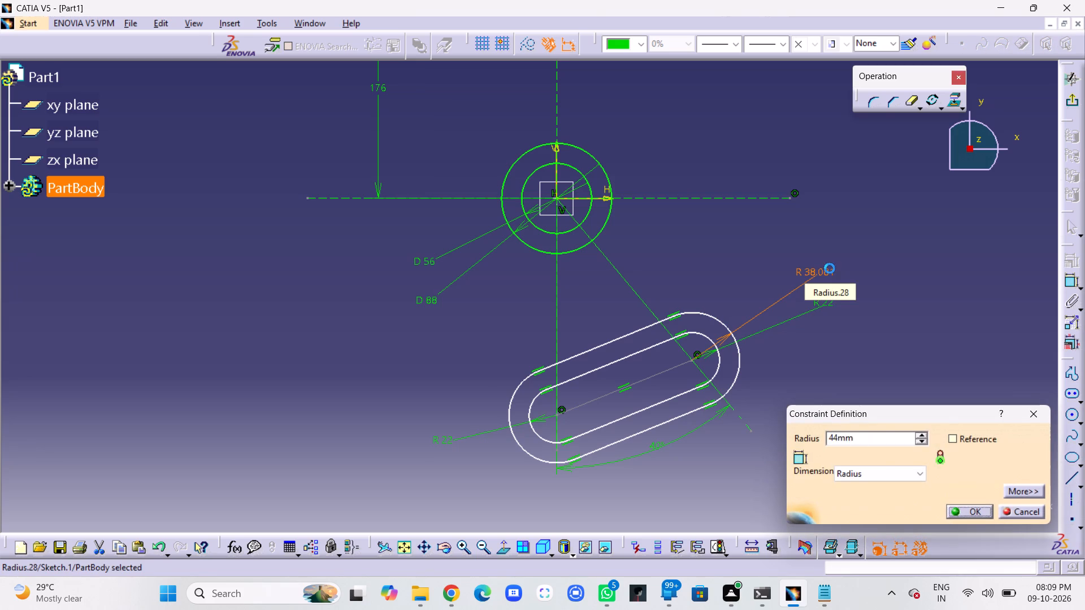
{"action": "left_click", "coordinate": [878, 278]}
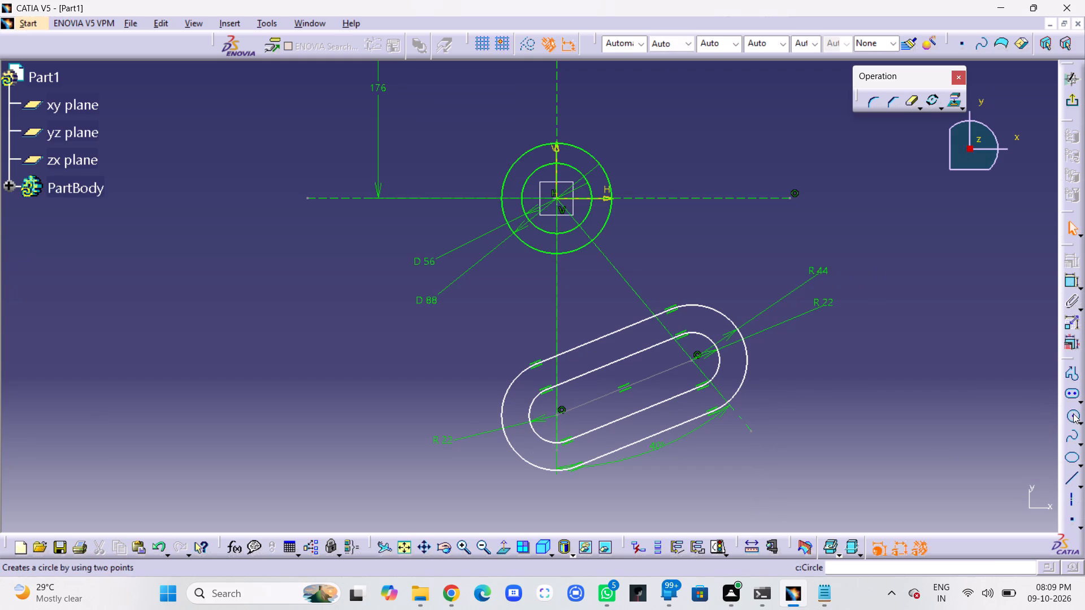
Dimension the radius of the outer elongated hole's end arc on the vertical axis, placing it to the left above the R 22 dimension.
{"action": "left_click", "coordinate": [1071, 287]}
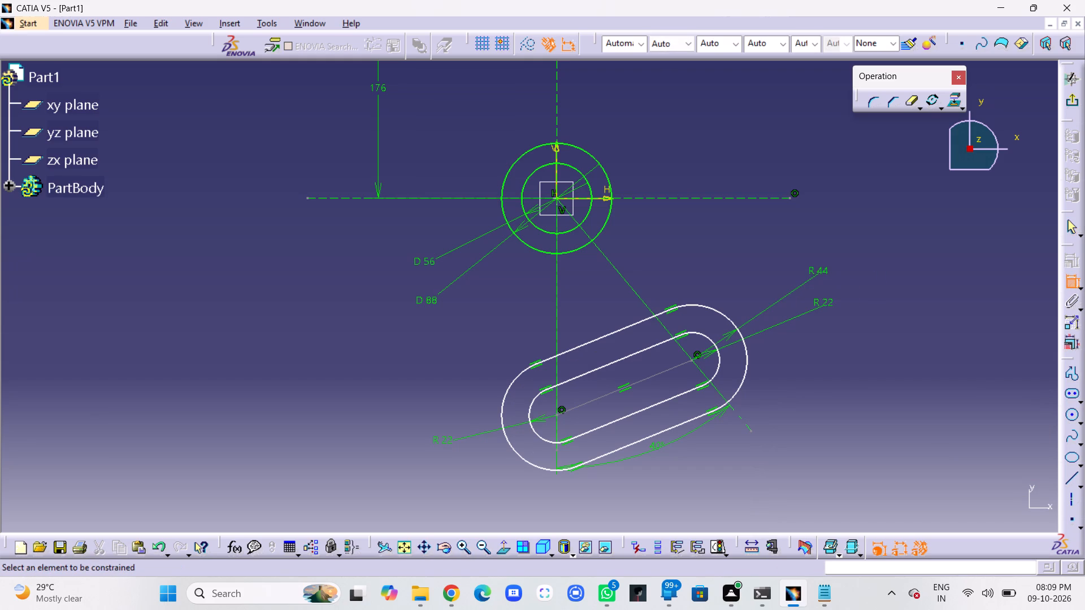
{"action": "left_click", "coordinate": [504, 404]}
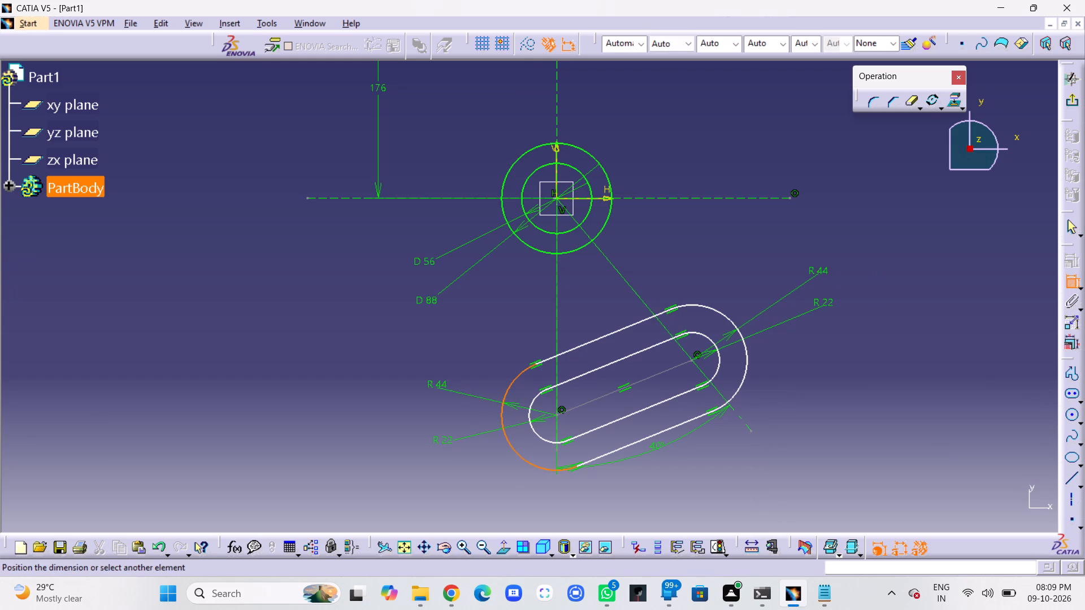
{"action": "left_click", "coordinate": [381, 387]}
{"action": "left_click", "coordinate": [415, 363]}
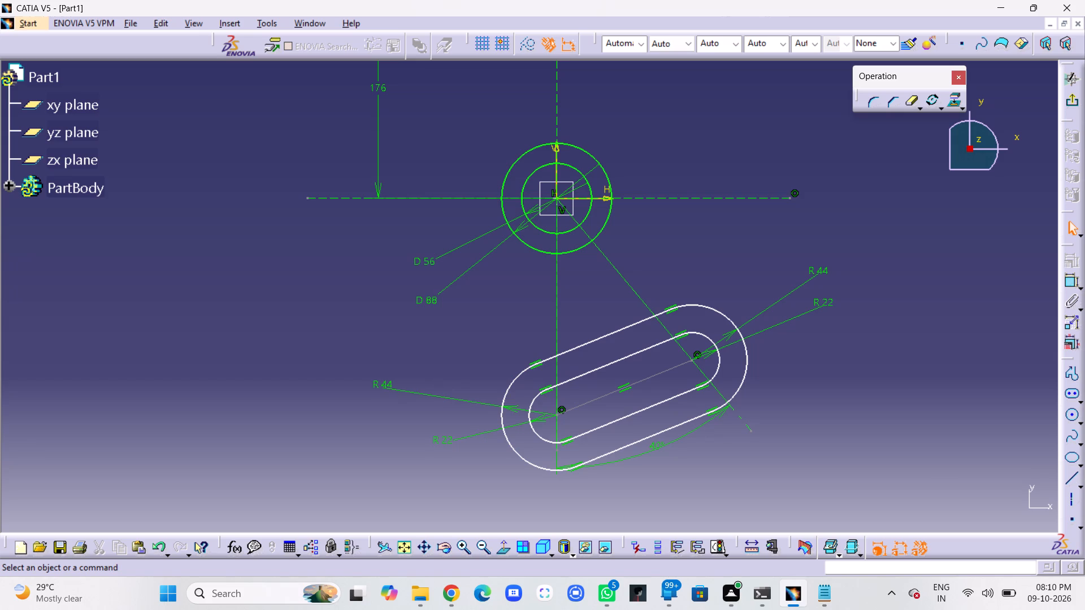
Move the 40-degree angle dimension down, clear below the elongated holes.
{"action": "left_click_drag", "start_coordinate": [659, 443], "coordinate": [665, 457]}
{"action": "left_click_drag", "start_coordinate": [678, 439], "coordinate": [690, 469]}
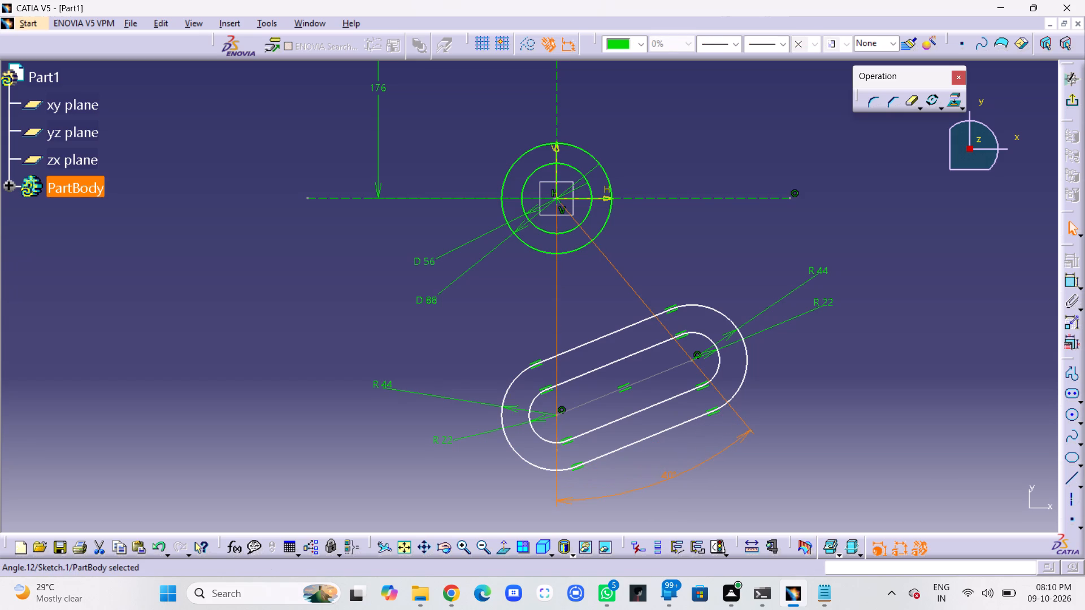
{"action": "left_click", "coordinate": [929, 431]}
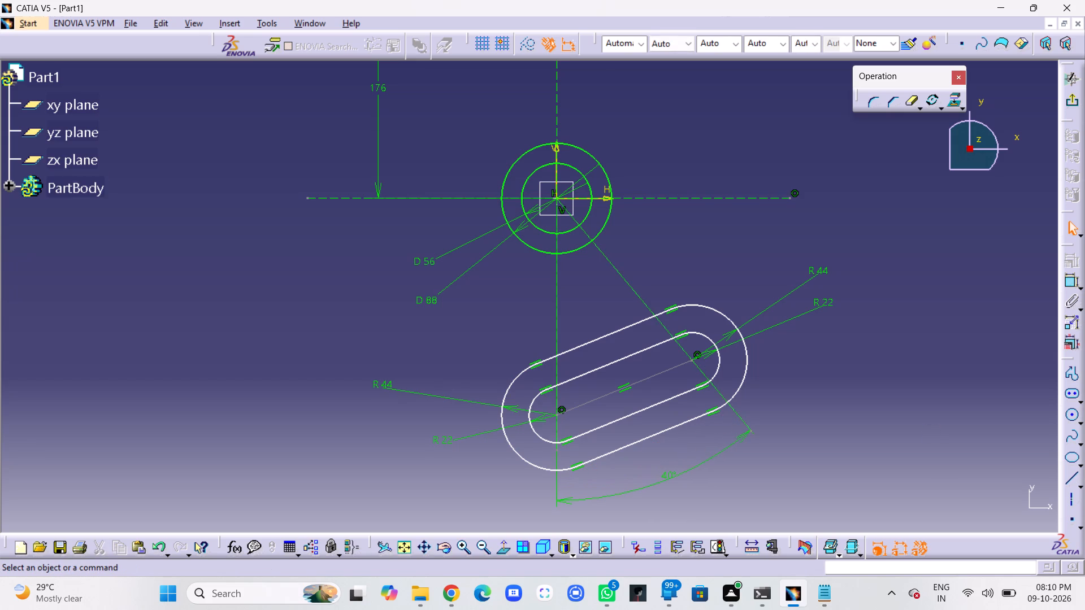
Dimension the vertical distance from the horizontal axis to the elongated holes' end centre on the vertical axis, placing it left of the sketch.
{"action": "middle_click_drag", "start_coordinate": [843, 425], "coordinate": [841, 478]}
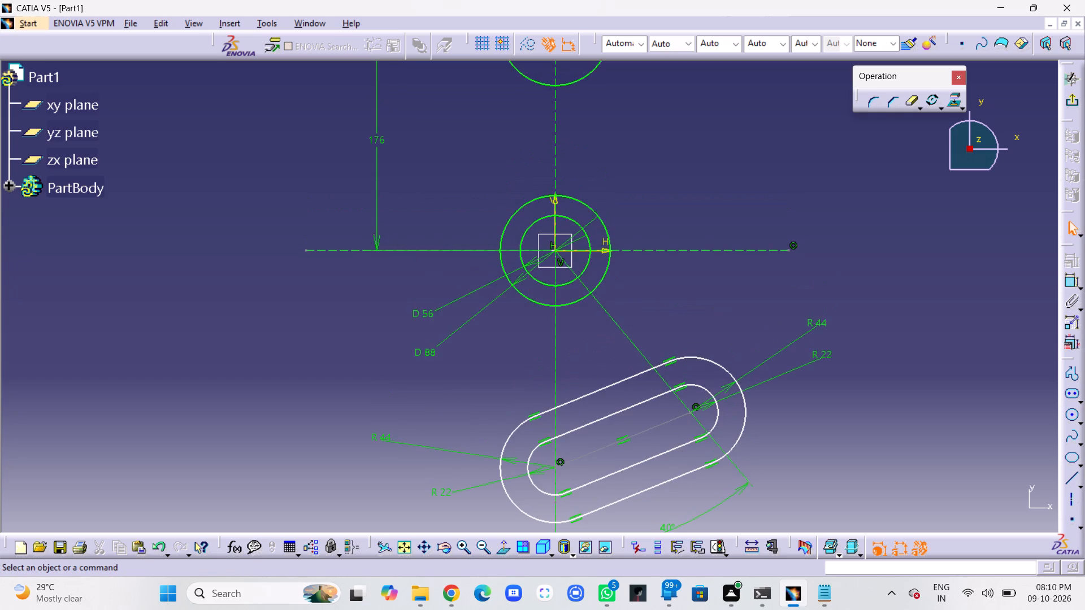
{"action": "left_click", "coordinate": [1072, 283]}
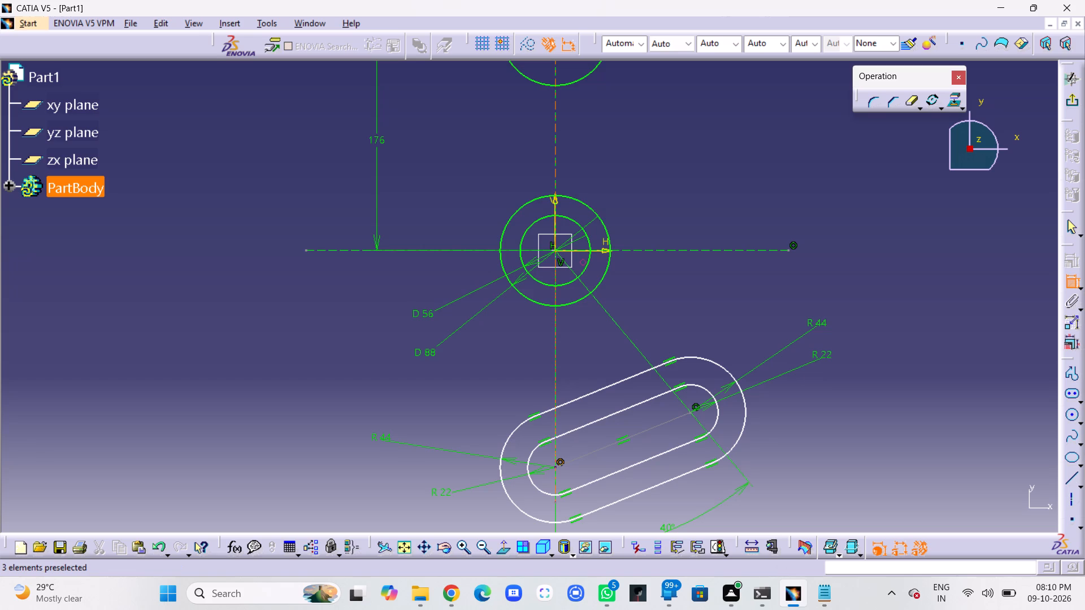
{"action": "left_click", "coordinate": [553, 466]}
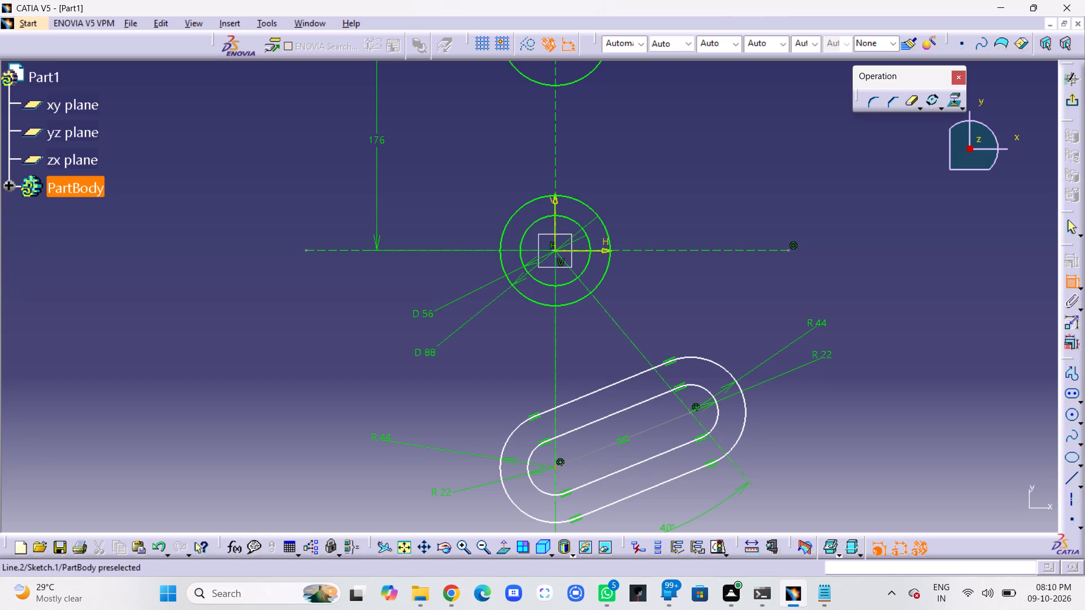
{"action": "left_click", "coordinate": [583, 250]}
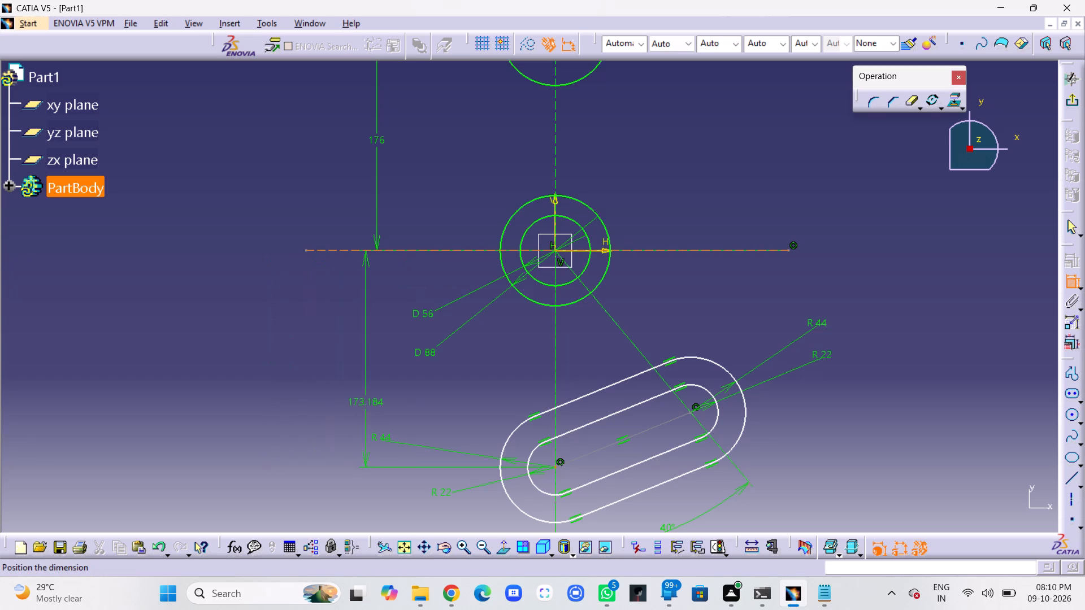
{"action": "left_click", "coordinate": [351, 404]}
{"action": "left_click_drag", "start_coordinate": [352, 400], "coordinate": [348, 359]}
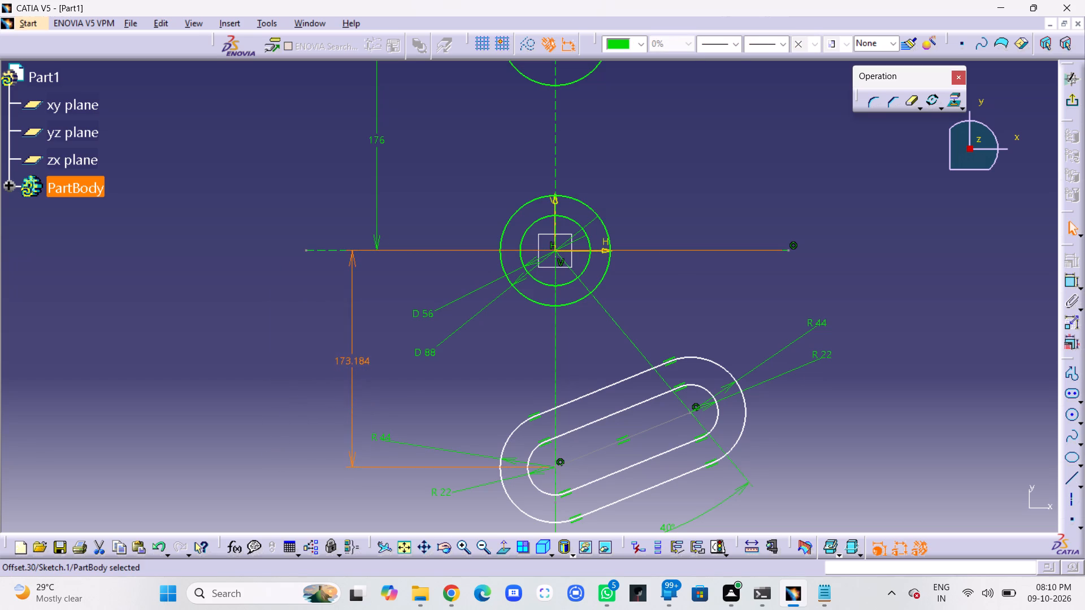
{"action": "left_click_drag", "start_coordinate": [348, 359], "coordinate": [350, 365]}
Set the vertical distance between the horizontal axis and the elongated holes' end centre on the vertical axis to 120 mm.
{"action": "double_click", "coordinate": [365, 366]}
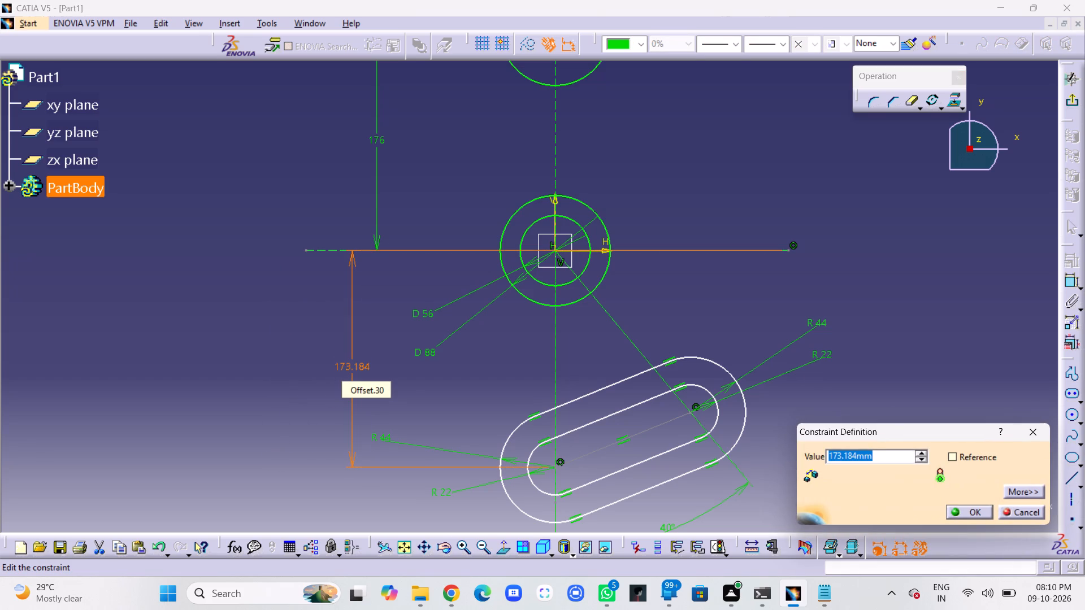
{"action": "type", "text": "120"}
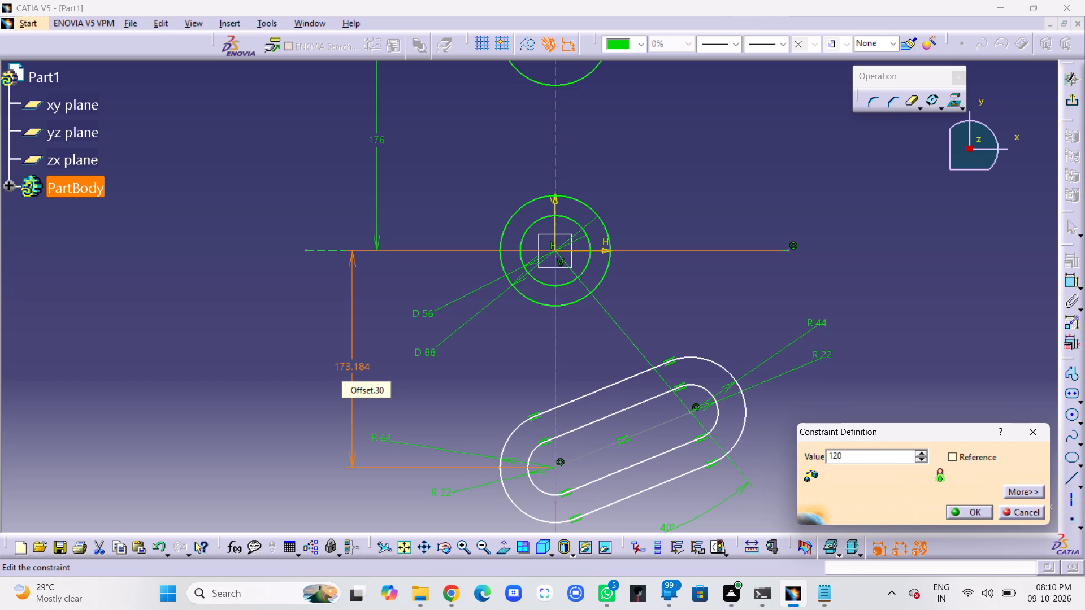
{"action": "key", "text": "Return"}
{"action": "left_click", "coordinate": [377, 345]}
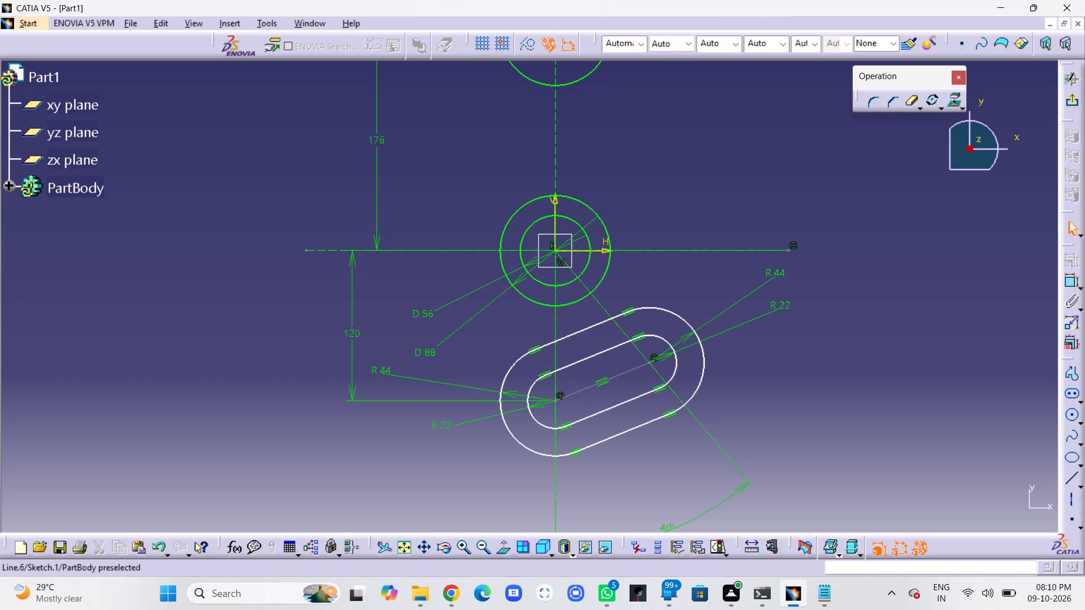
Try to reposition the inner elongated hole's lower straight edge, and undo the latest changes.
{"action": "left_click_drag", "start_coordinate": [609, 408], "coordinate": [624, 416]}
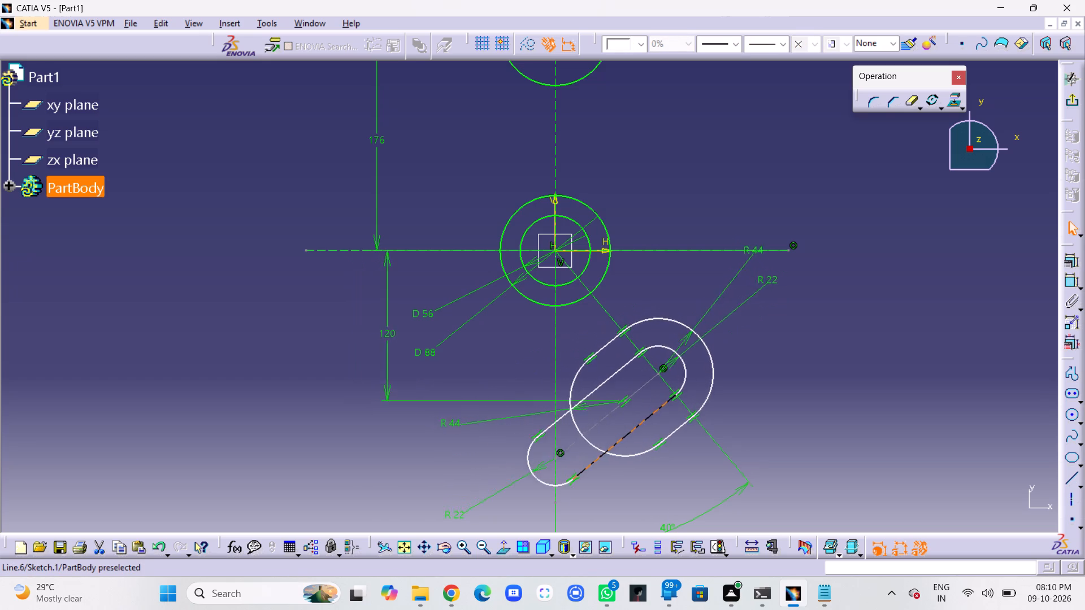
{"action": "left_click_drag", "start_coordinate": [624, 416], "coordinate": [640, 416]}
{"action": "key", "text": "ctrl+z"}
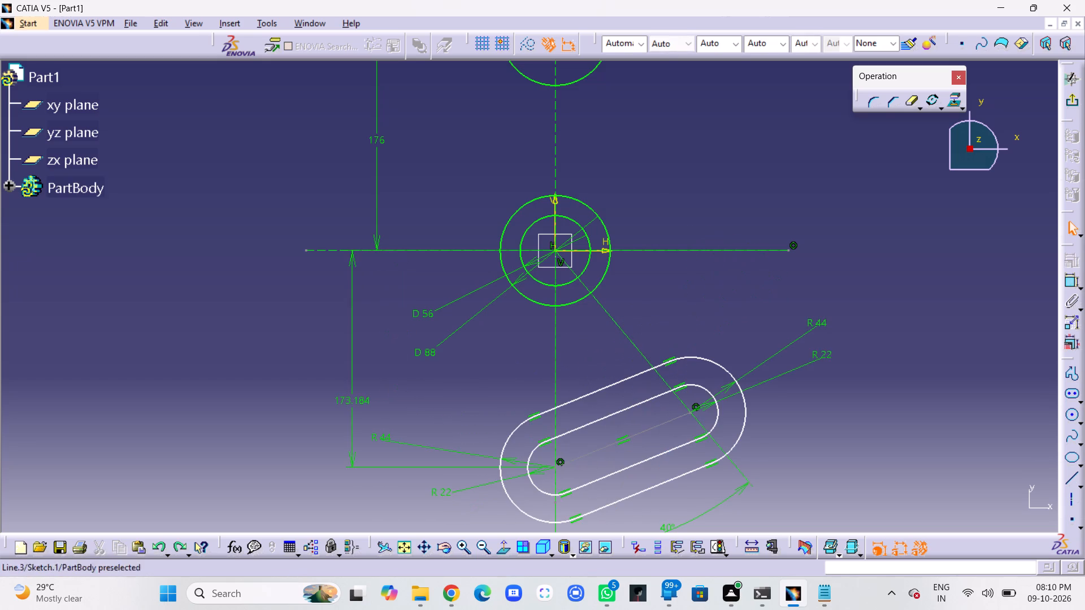
Set the vertical distance from the horizontal axis to the elongated holes' end centre on the vertical axis to 120 mm.
{"action": "left_click", "coordinate": [822, 393]}
{"action": "middle_click_drag", "start_coordinate": [822, 393], "coordinate": [811, 319]}
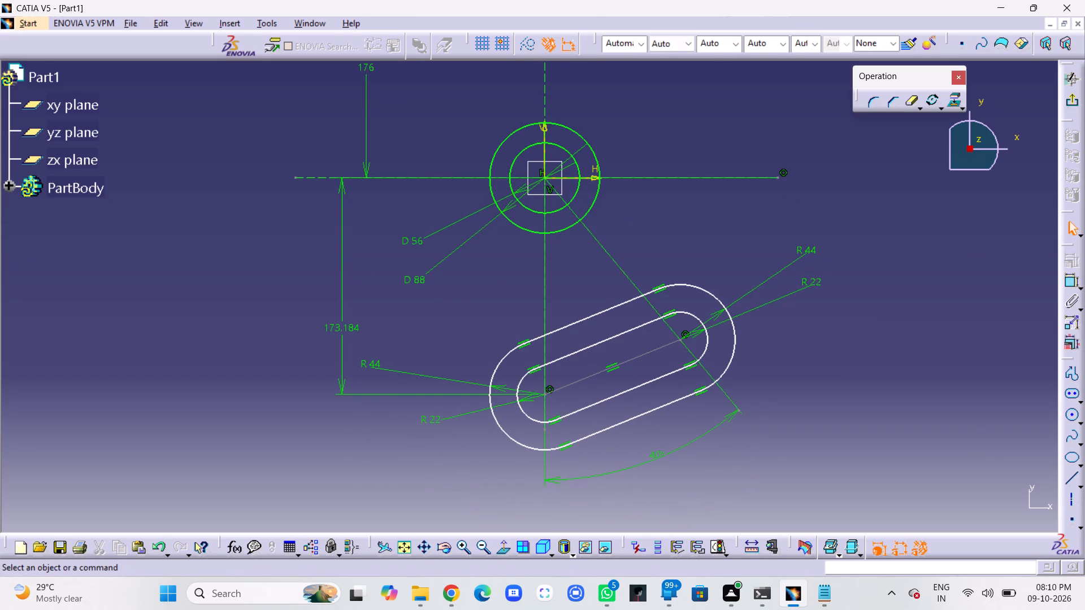
{"action": "double_click", "coordinate": [342, 329]}
{"action": "type", "text": "120"}
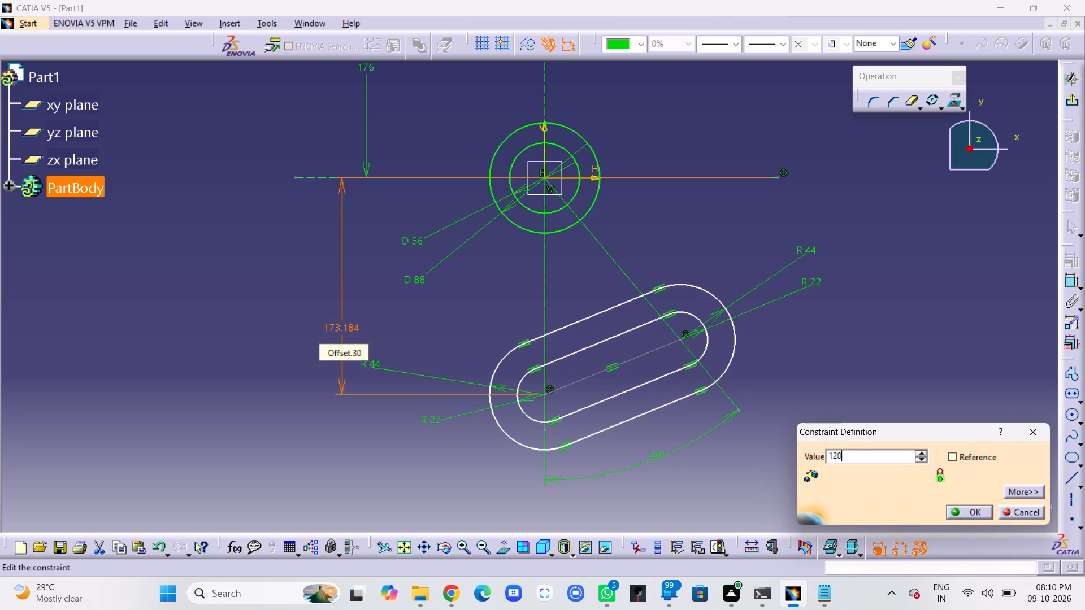
{"action": "key", "text": "Return"}
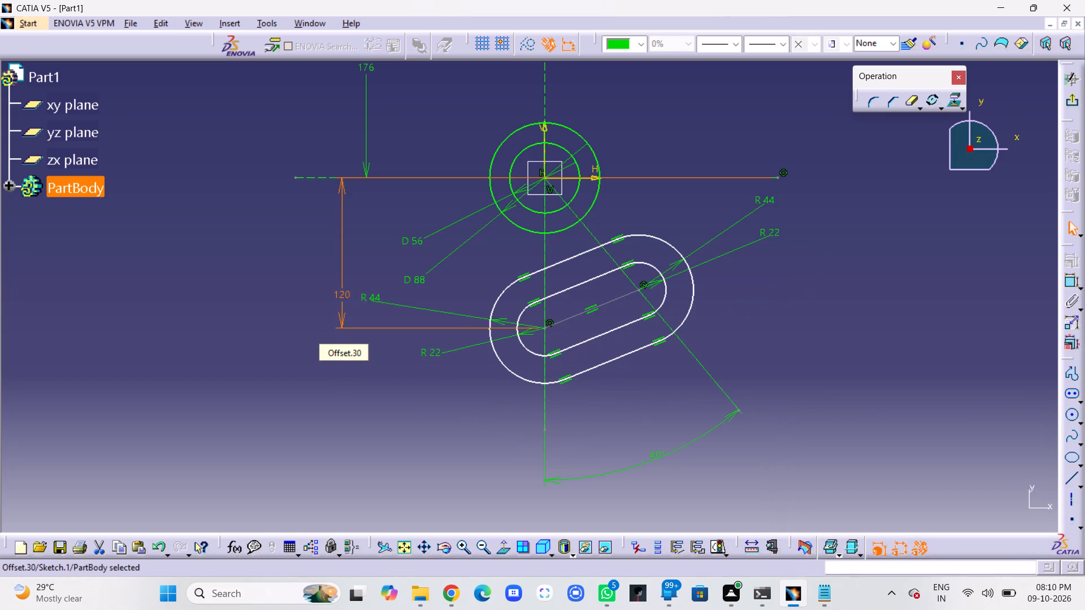
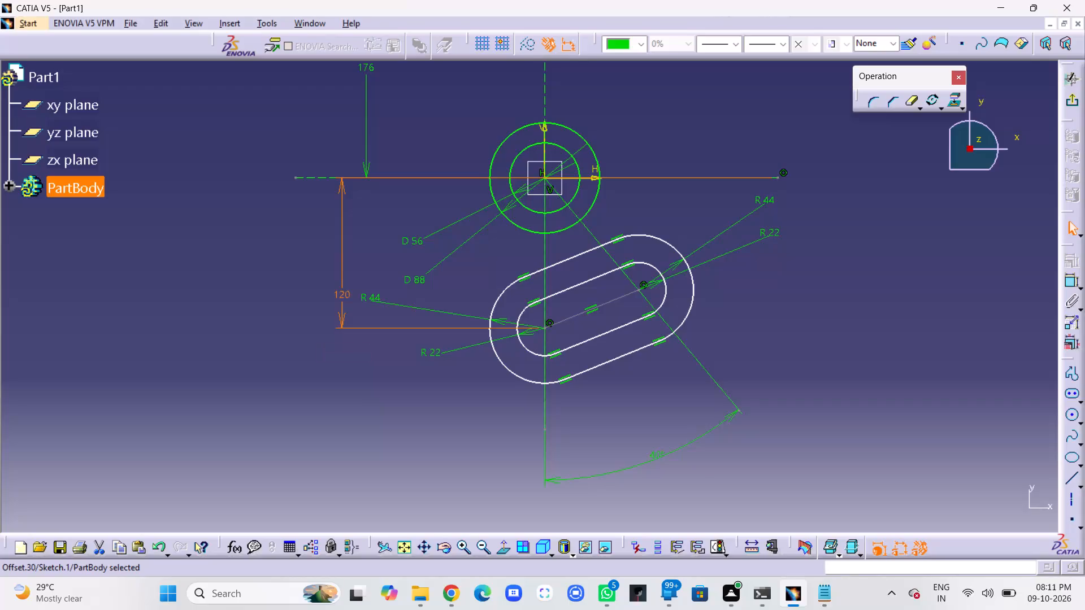
Move the value of the 120 mm vertical dimension higher along its dimension line.
{"action": "left_click", "coordinate": [395, 382]}
{"action": "left_click_drag", "start_coordinate": [344, 291], "coordinate": [337, 262]}
{"action": "left_click", "coordinate": [314, 268]}
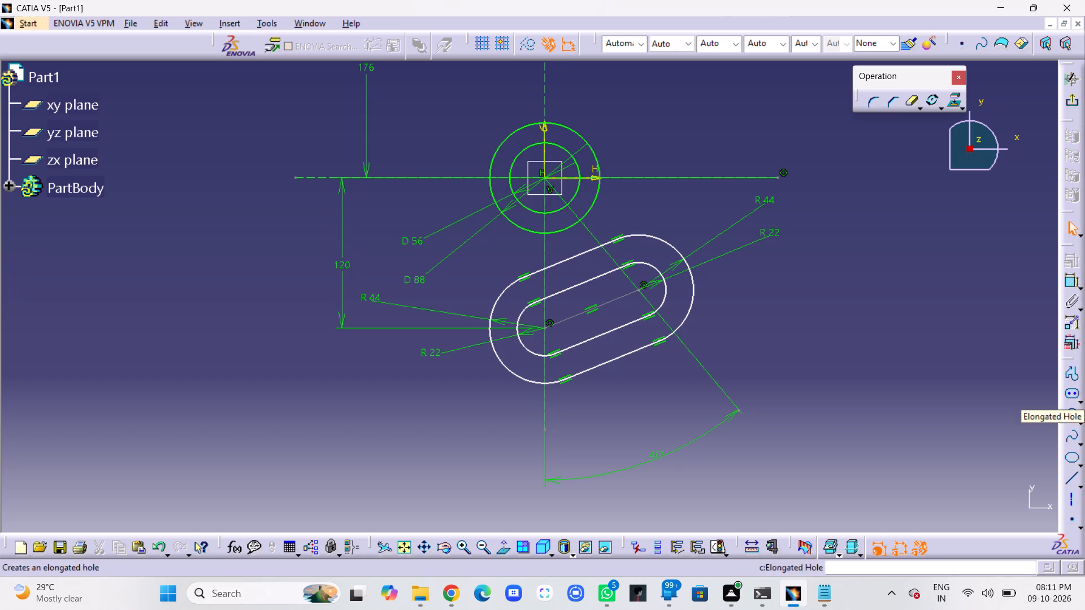
Sketch a circle centred about 78 mm right of and 85 mm above the origin, and constrain its radius to 18 mm.
{"action": "left_click", "coordinate": [1069, 416]}
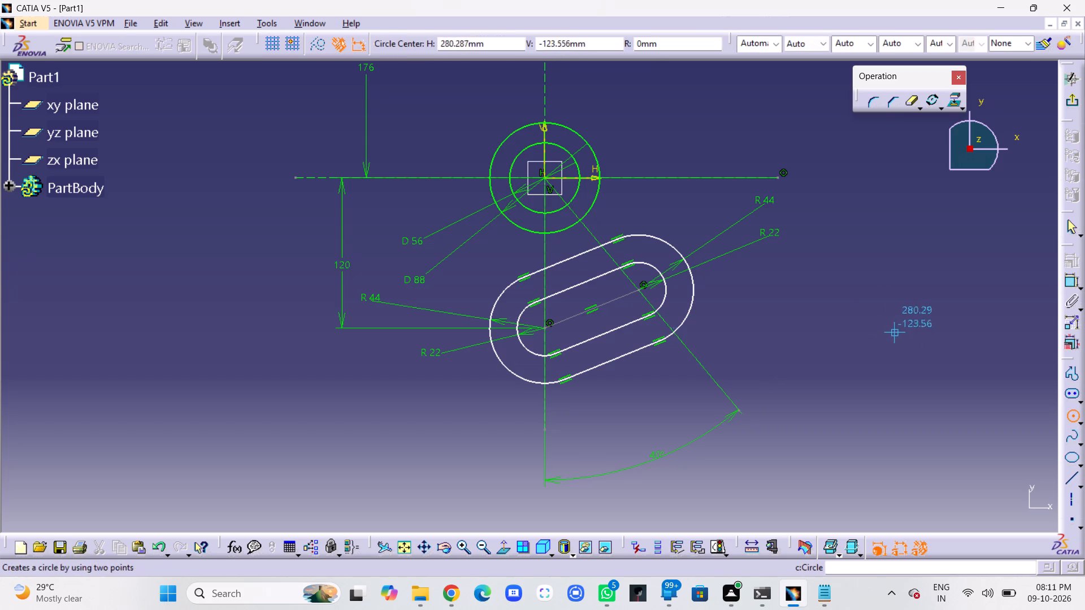
{"action": "middle_click_drag", "start_coordinate": [898, 334], "coordinate": [892, 471]}
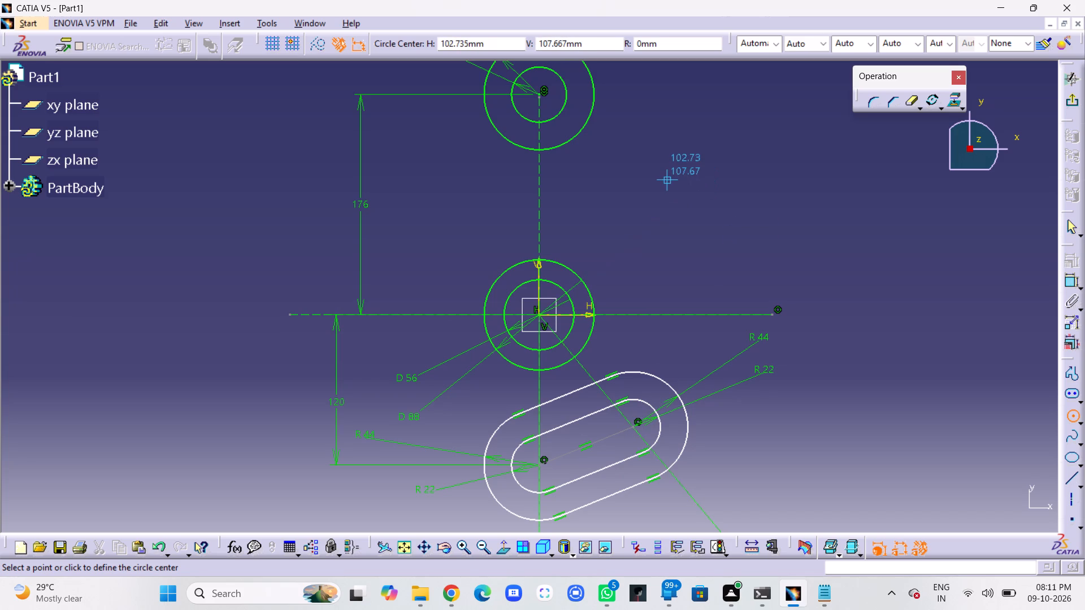
{"action": "left_click", "coordinate": [637, 208]}
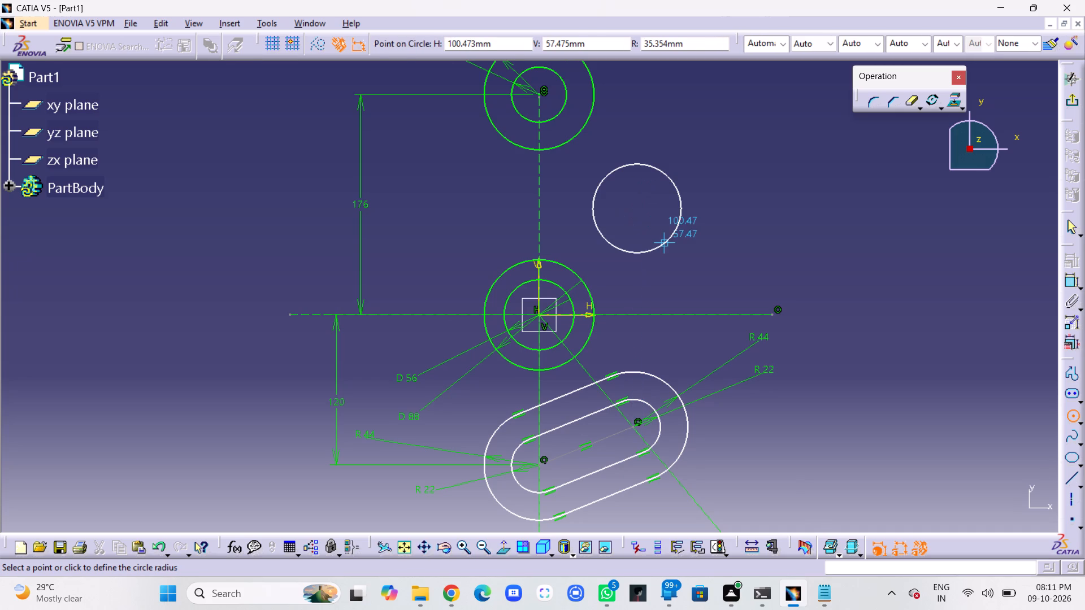
{"action": "left_click", "coordinate": [664, 243]}
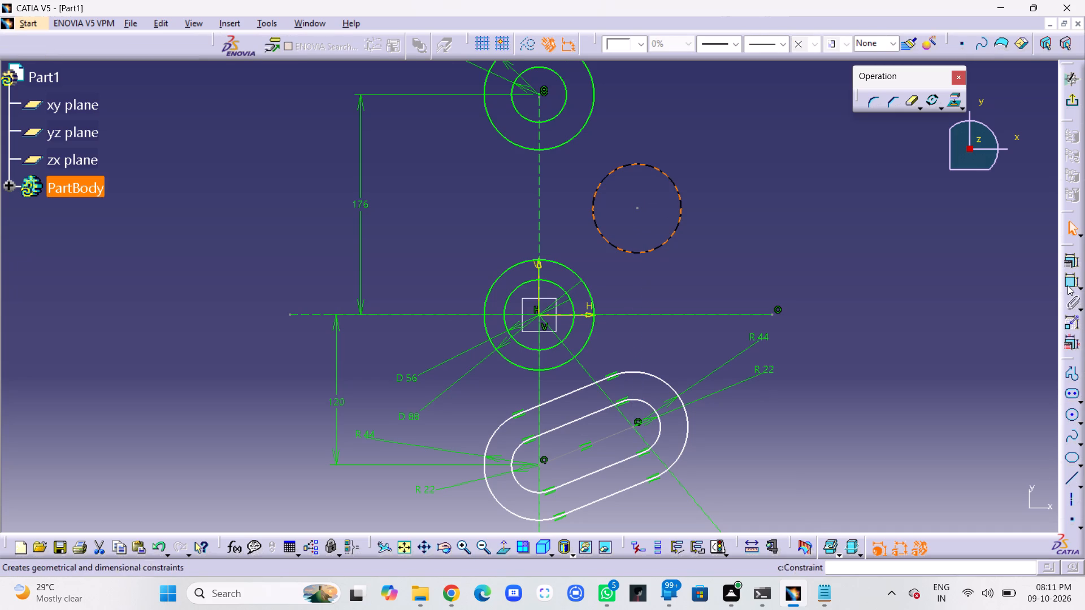
{"action": "left_click", "coordinate": [1069, 281]}
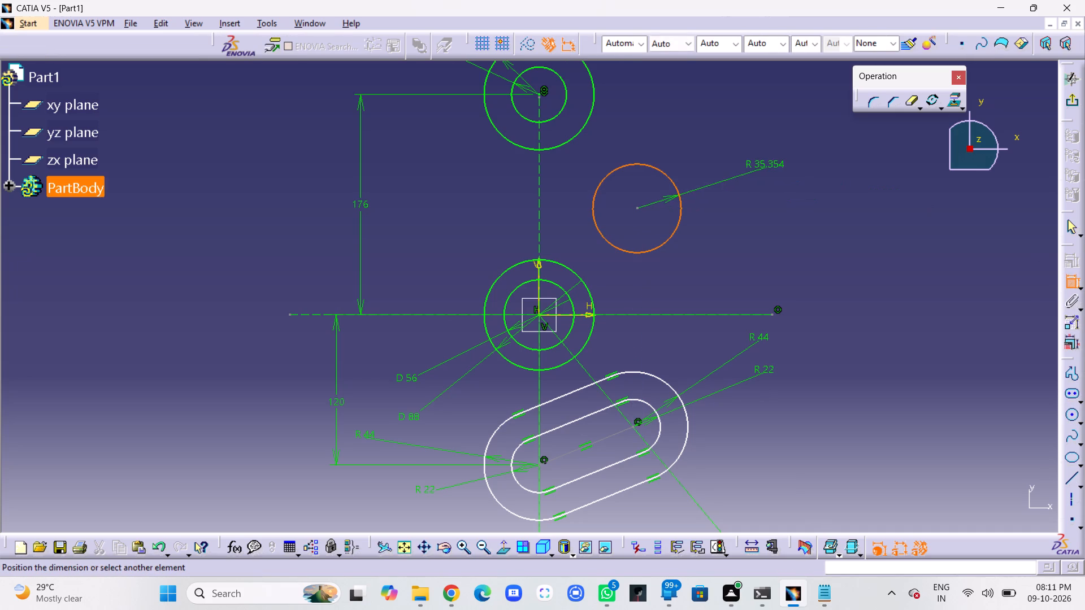
{"action": "left_click", "coordinate": [725, 150]}
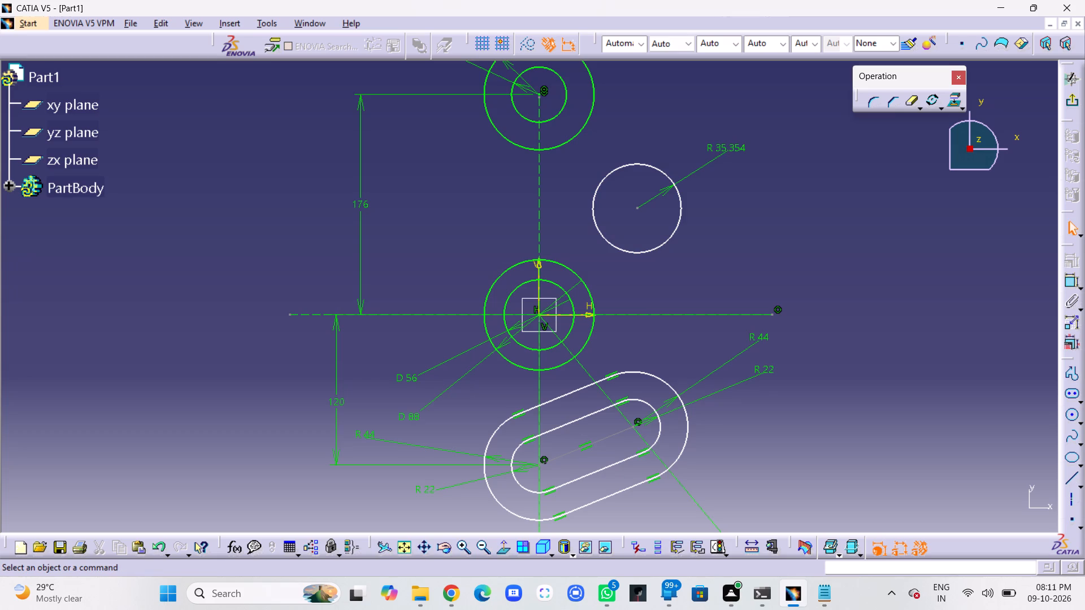
{"action": "double_click", "coordinate": [752, 143]}
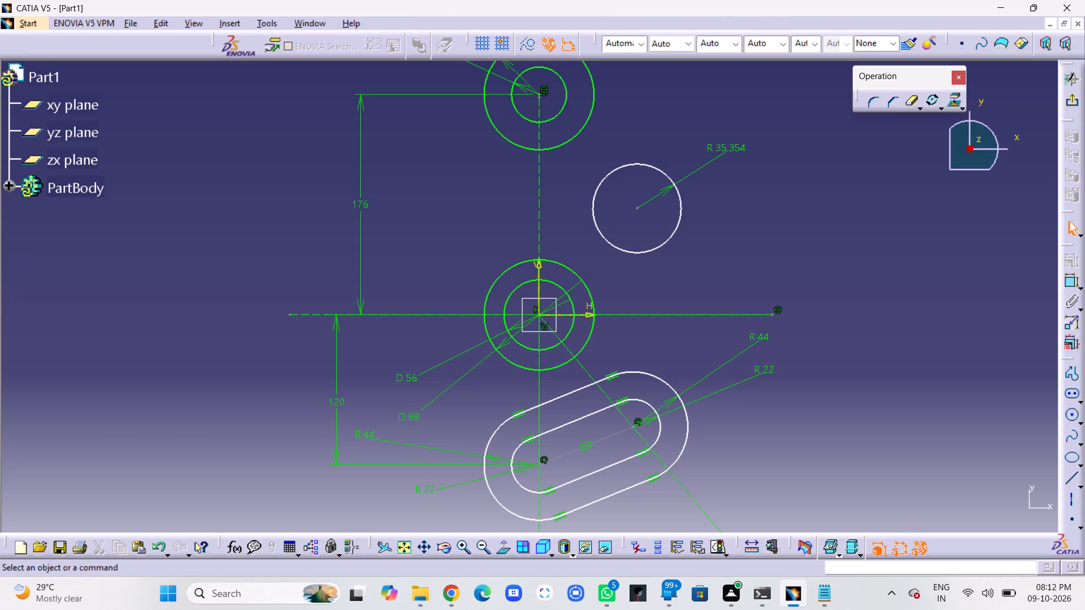
{"action": "double_click", "coordinate": [740, 148]}
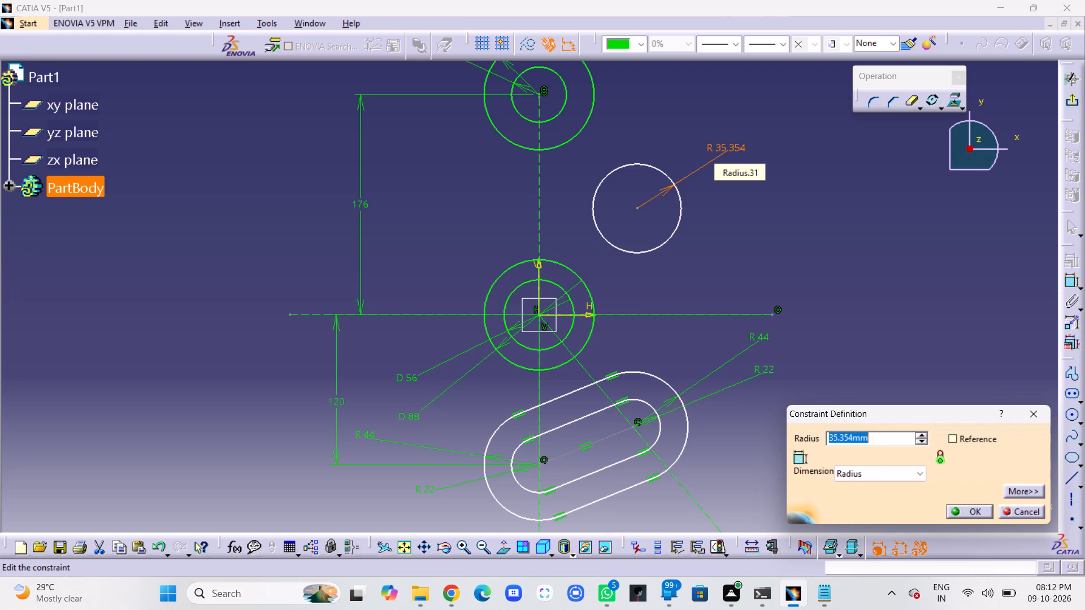
{"action": "type", "text": "18"}
{"action": "key", "text": "Return"}
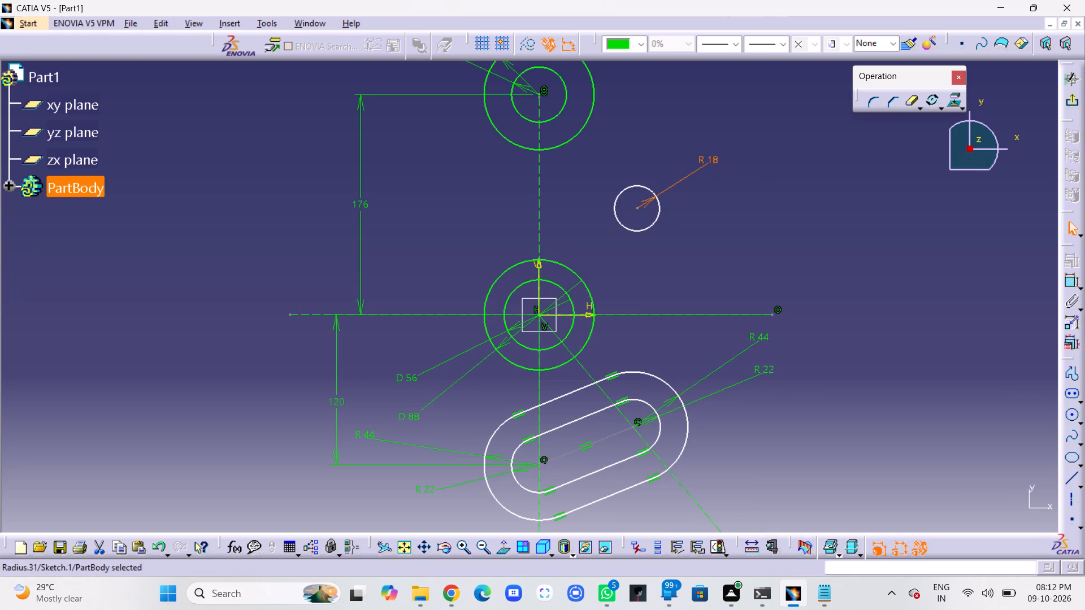
{"action": "left_click", "coordinate": [798, 193]}
Sketch a larger circle concentric with the R18 circle and constrain its radius to 40 mm.
{"action": "left_click", "coordinate": [1071, 415]}
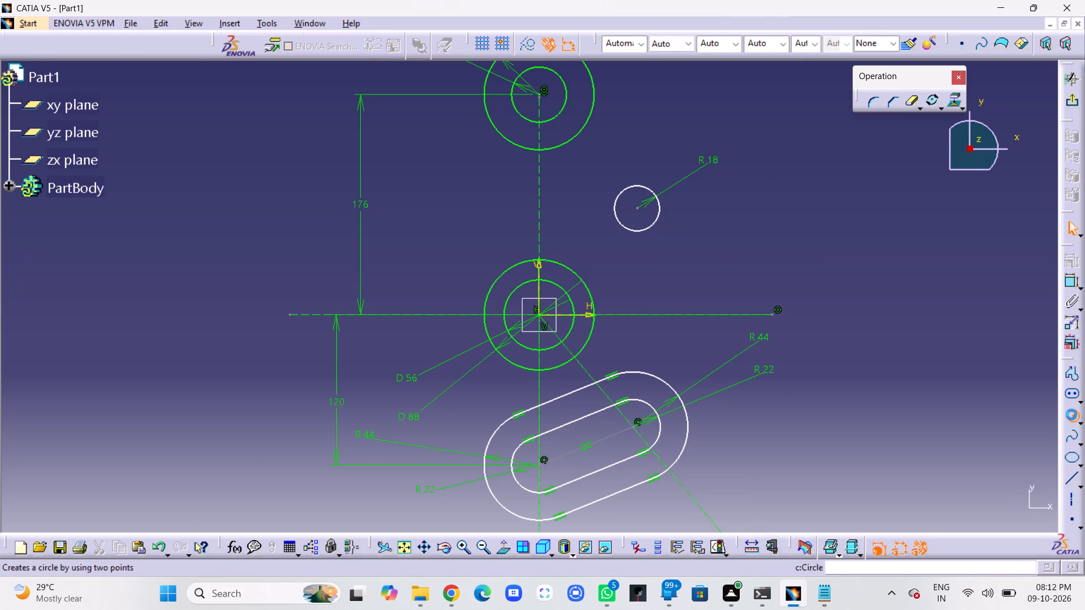
{"action": "left_click", "coordinate": [638, 206]}
{"action": "left_click", "coordinate": [675, 239]}
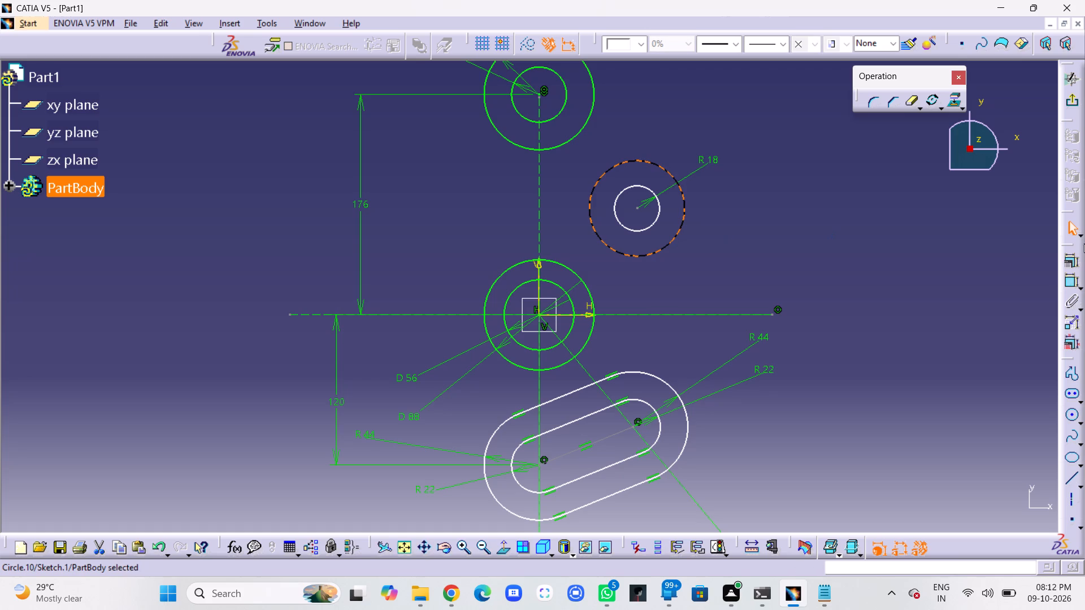
{"action": "left_click", "coordinate": [1072, 283]}
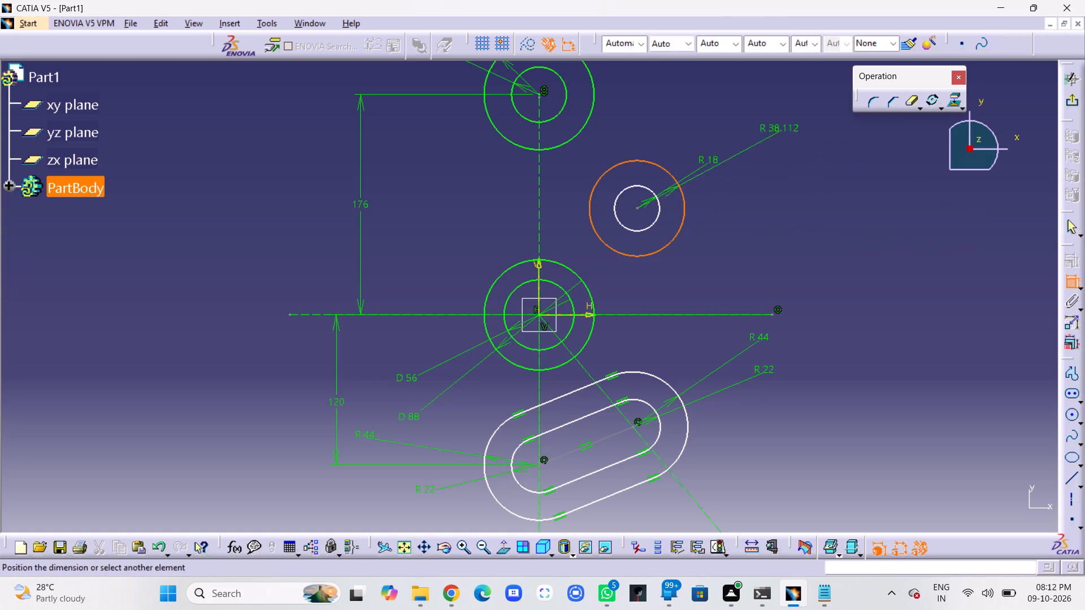
{"action": "left_click", "coordinate": [767, 156]}
{"action": "double_click", "coordinate": [776, 154]}
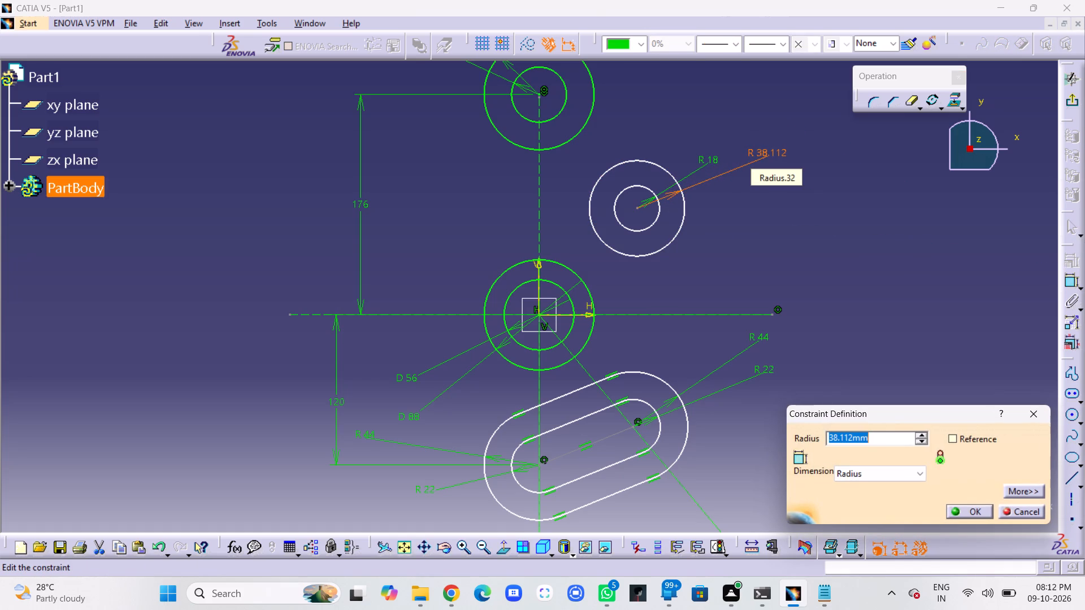
{"action": "type", "text": "40"}
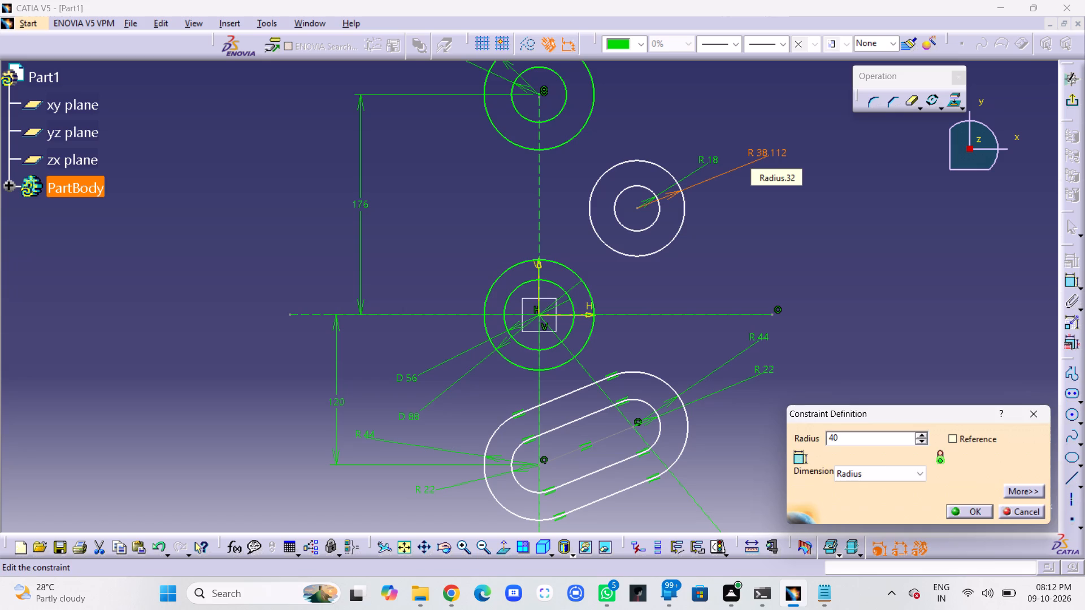
{"action": "key", "text": "Return"}
{"action": "left_click", "coordinate": [845, 217]}
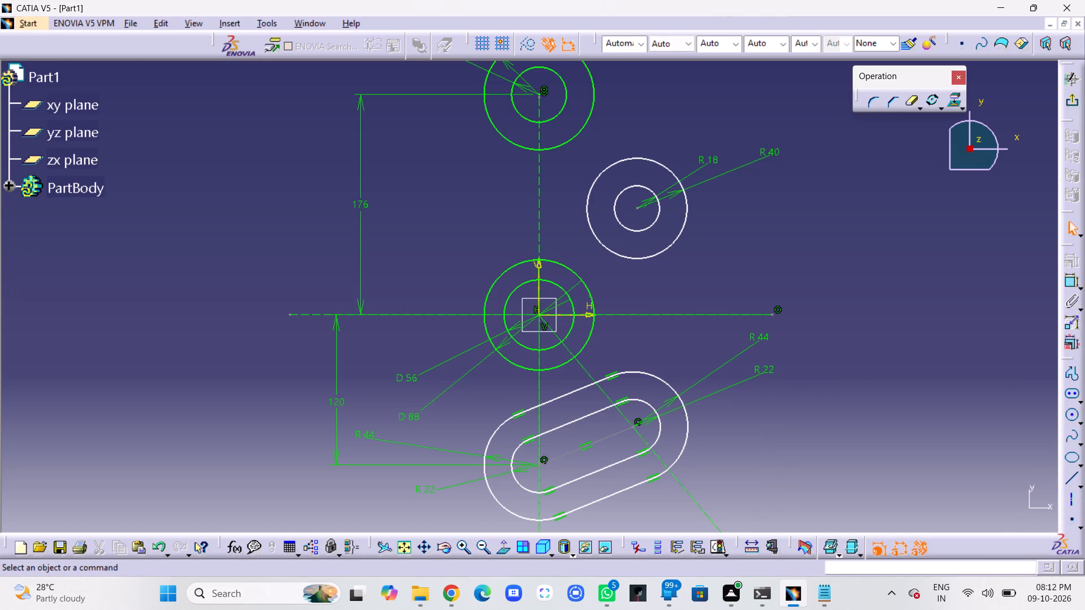
Dimension the vertical distance from the R18/R40 circles' centre to the horizontal axis and set it to 38 mm.
{"action": "left_click", "coordinate": [1073, 284]}
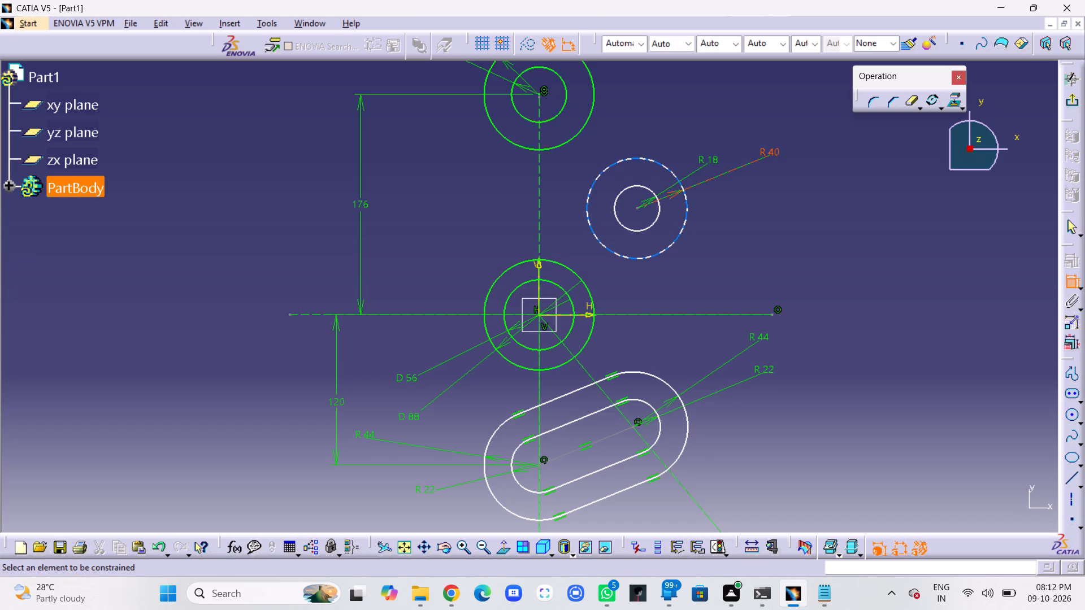
{"action": "left_click", "coordinate": [636, 206]}
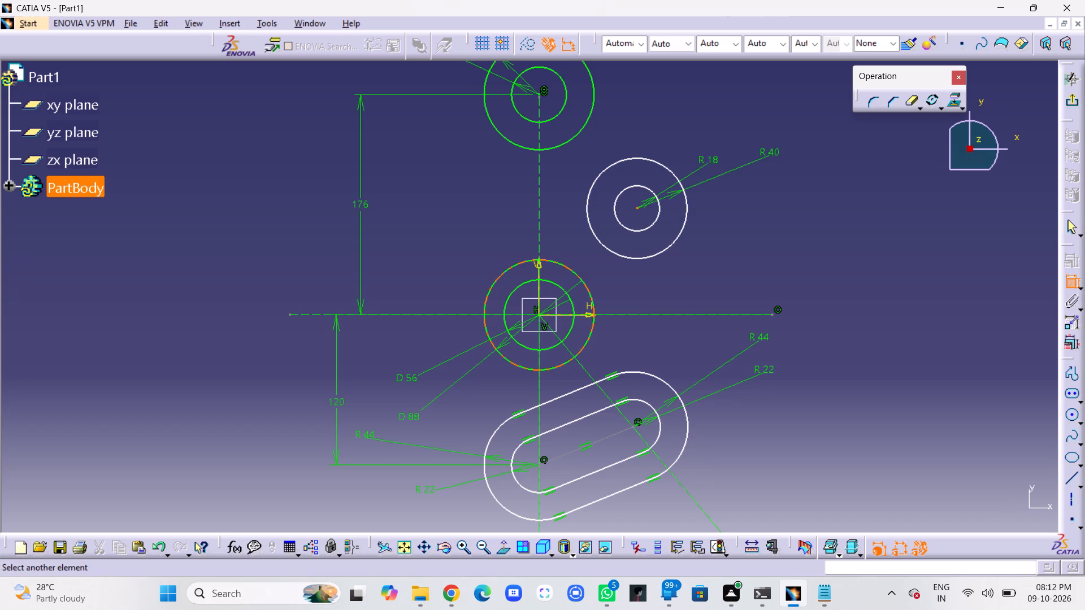
{"action": "left_click", "coordinate": [562, 316]}
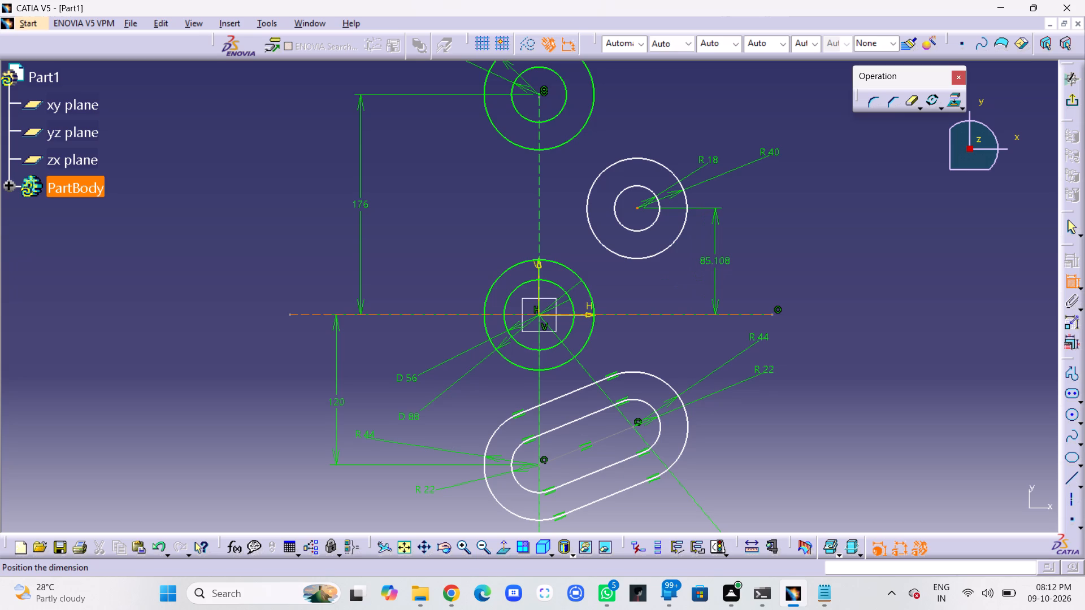
{"action": "left_click", "coordinate": [718, 263]}
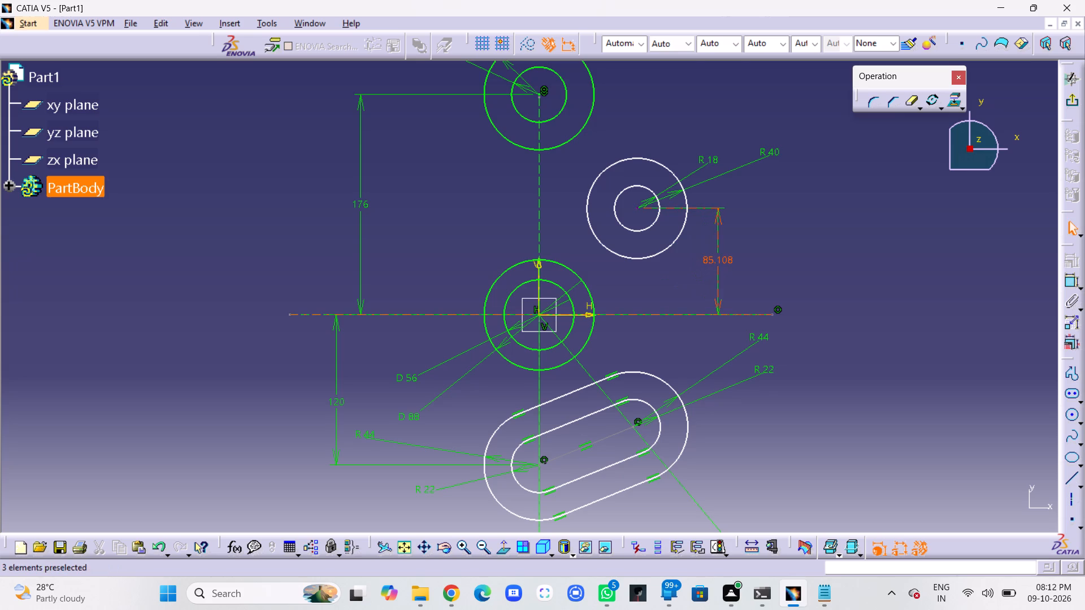
{"action": "double_click", "coordinate": [721, 260]}
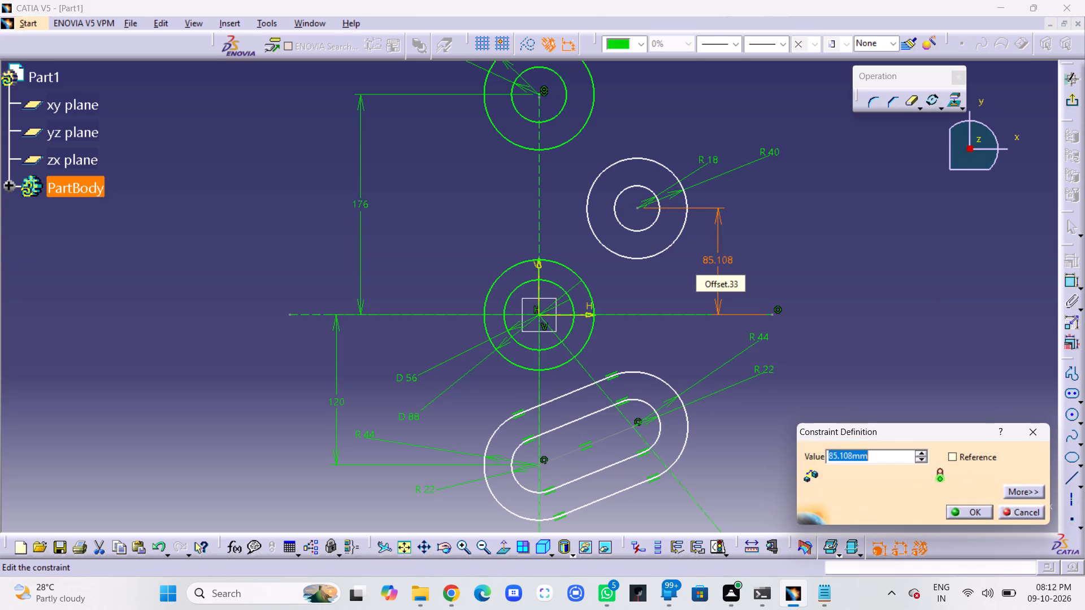
{"action": "type", "text": "38"}
{"action": "key", "text": "Return"}
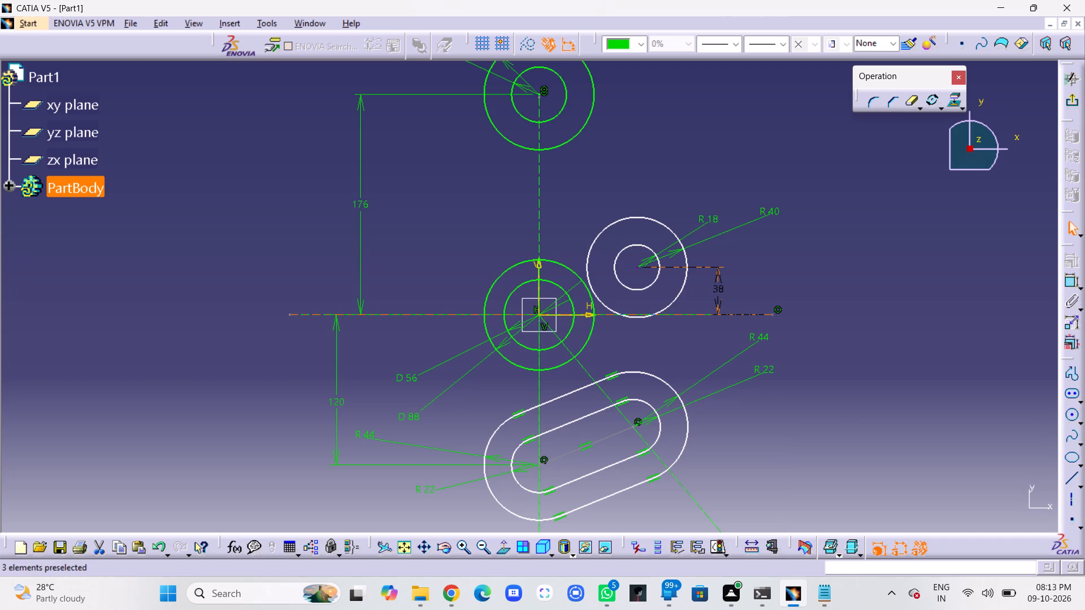
{"action": "left_click", "coordinate": [787, 278]}
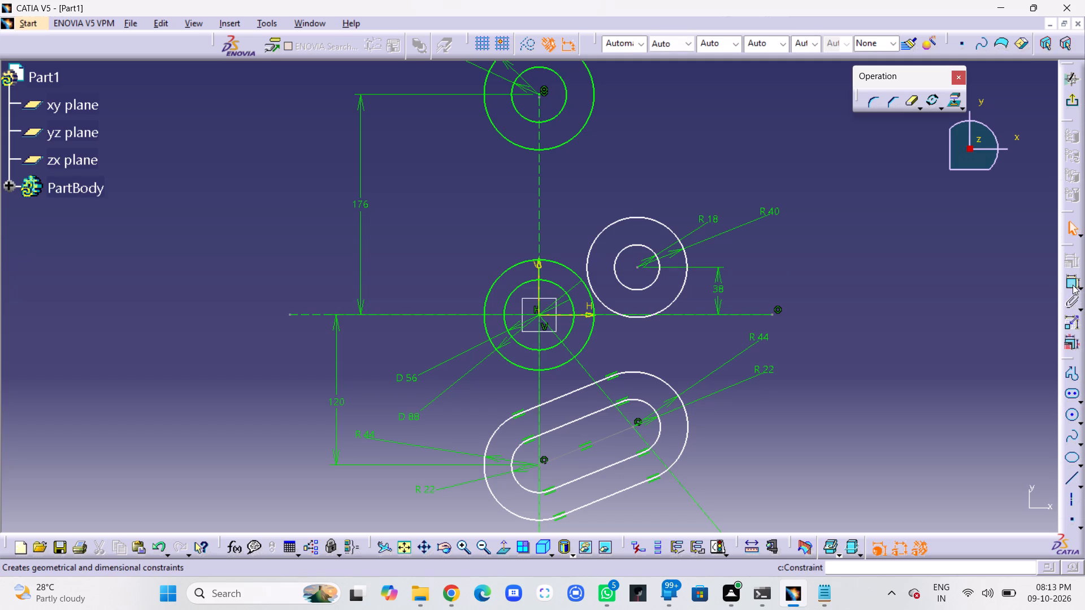
Dimension the horizontal distance from the R18/R40 circles' centre to the vertical axis and set it to 96 mm.
{"action": "left_click", "coordinate": [1073, 285]}
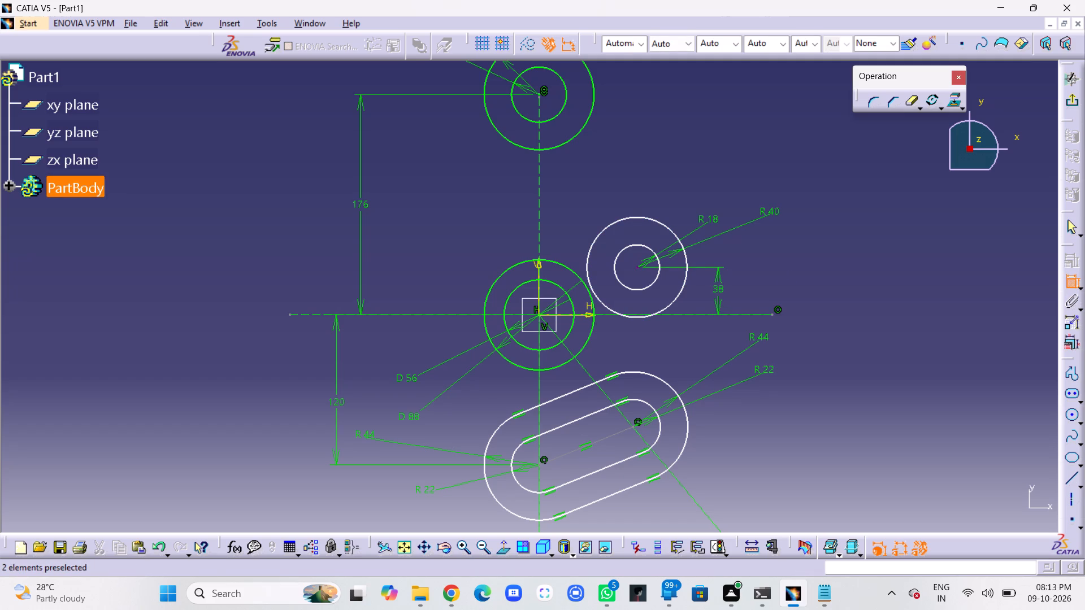
{"action": "left_click", "coordinate": [635, 267]}
{"action": "left_click", "coordinate": [542, 205]}
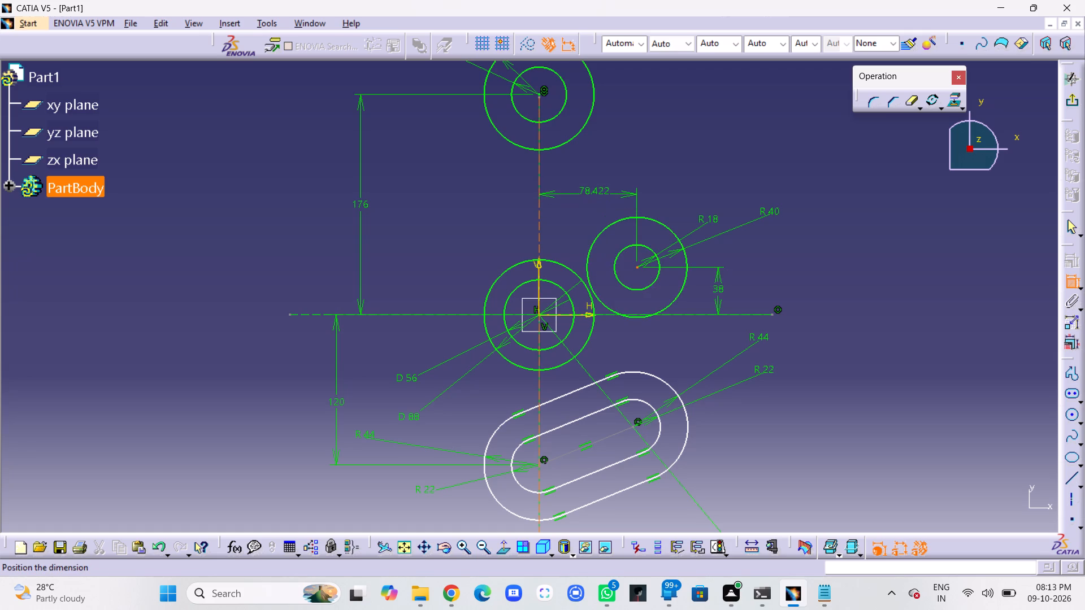
{"action": "left_click", "coordinate": [595, 194]}
{"action": "double_click", "coordinate": [596, 188]}
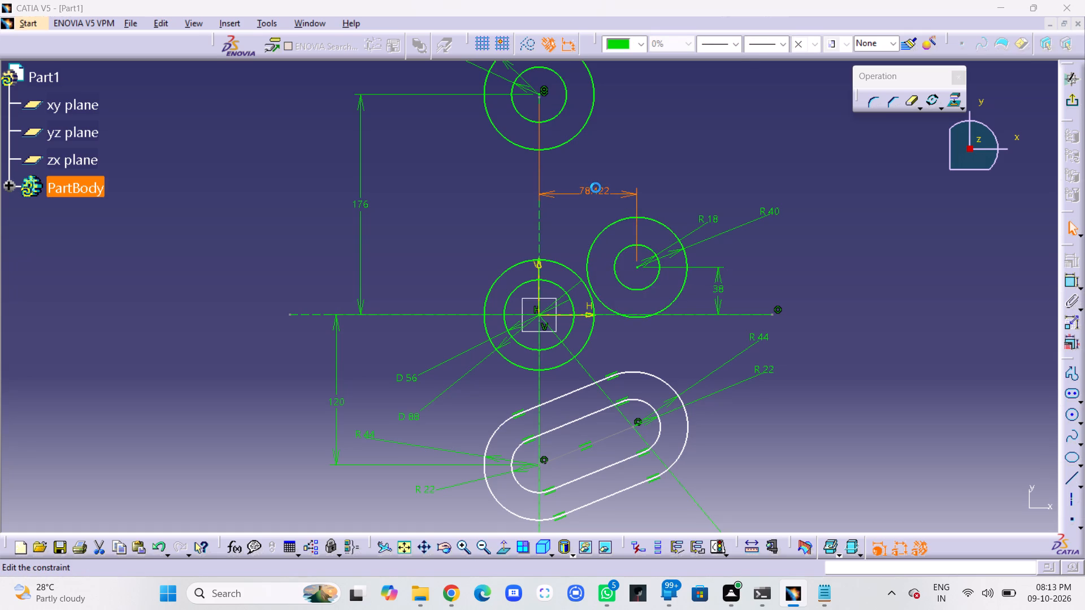
{"action": "type", "text": "92"}
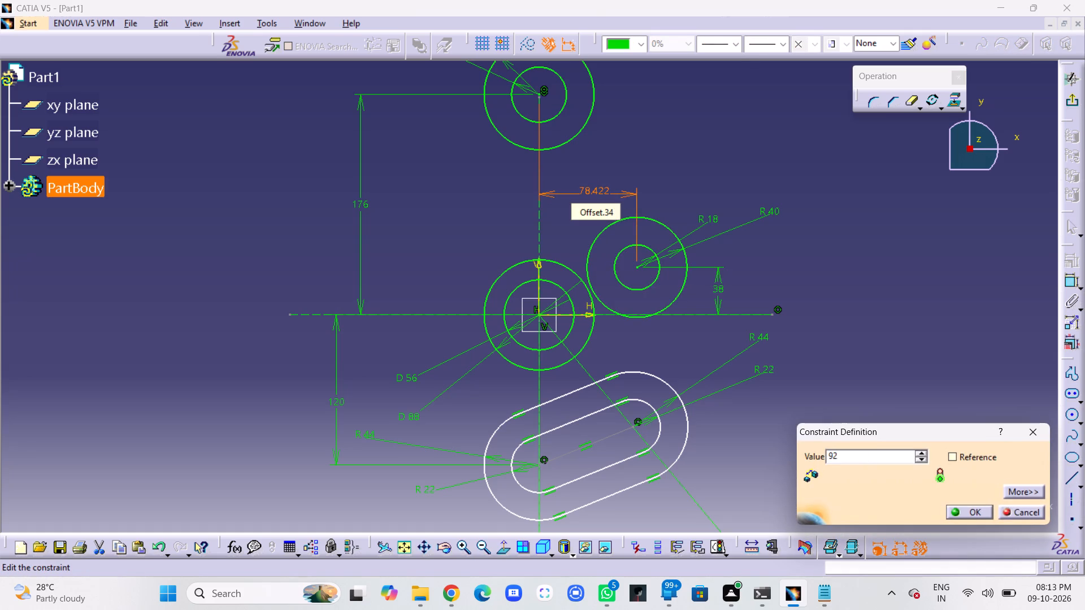
{"action": "key", "text": "BackSpace"}
{"action": "key", "text": "6"}
{"action": "key", "text": "Return"}
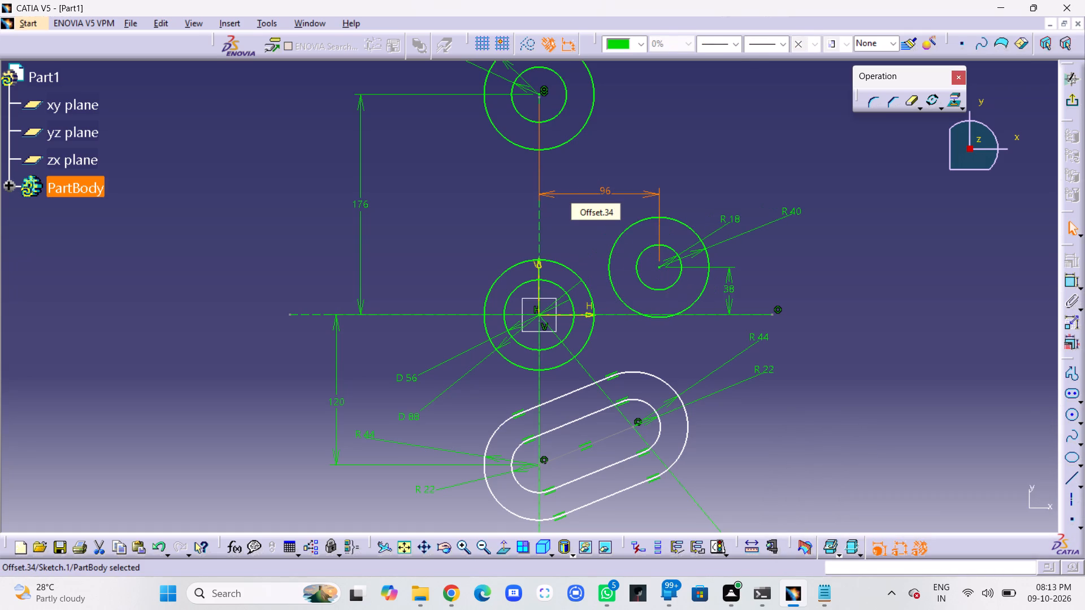
{"action": "left_click", "coordinate": [650, 145]}
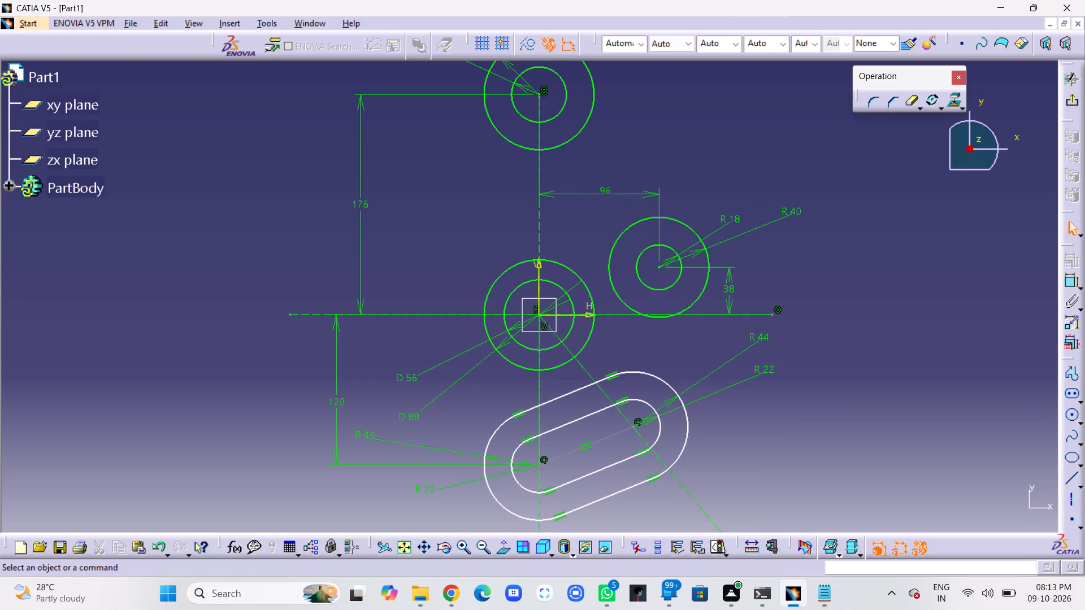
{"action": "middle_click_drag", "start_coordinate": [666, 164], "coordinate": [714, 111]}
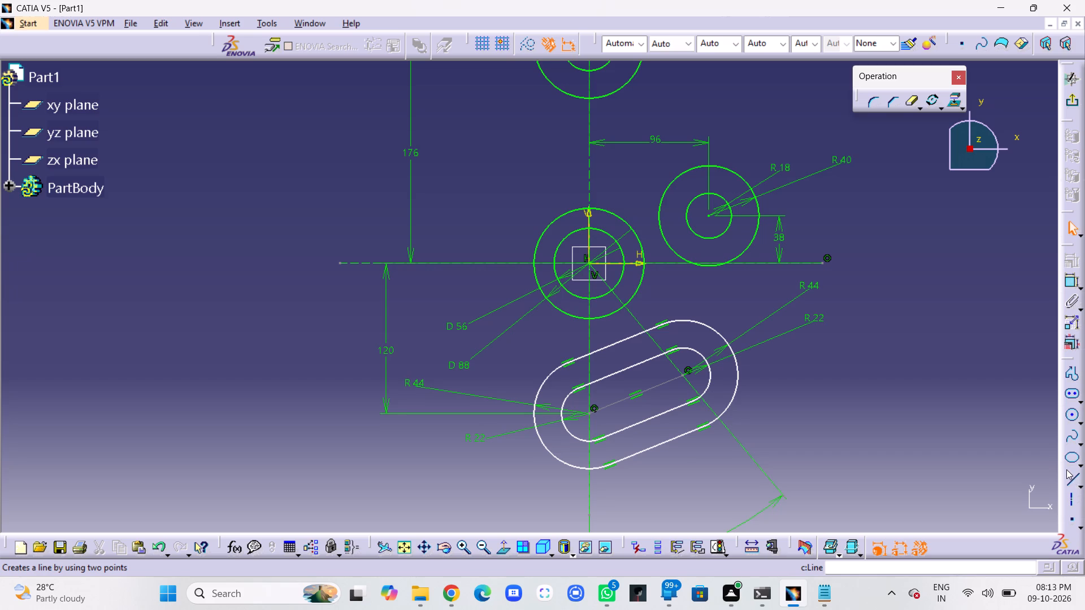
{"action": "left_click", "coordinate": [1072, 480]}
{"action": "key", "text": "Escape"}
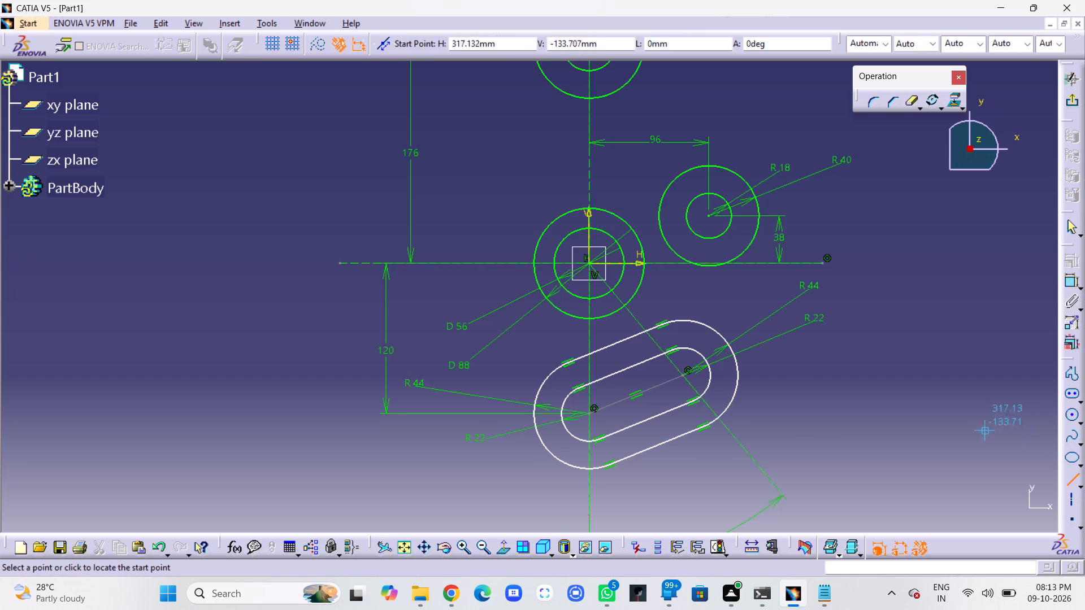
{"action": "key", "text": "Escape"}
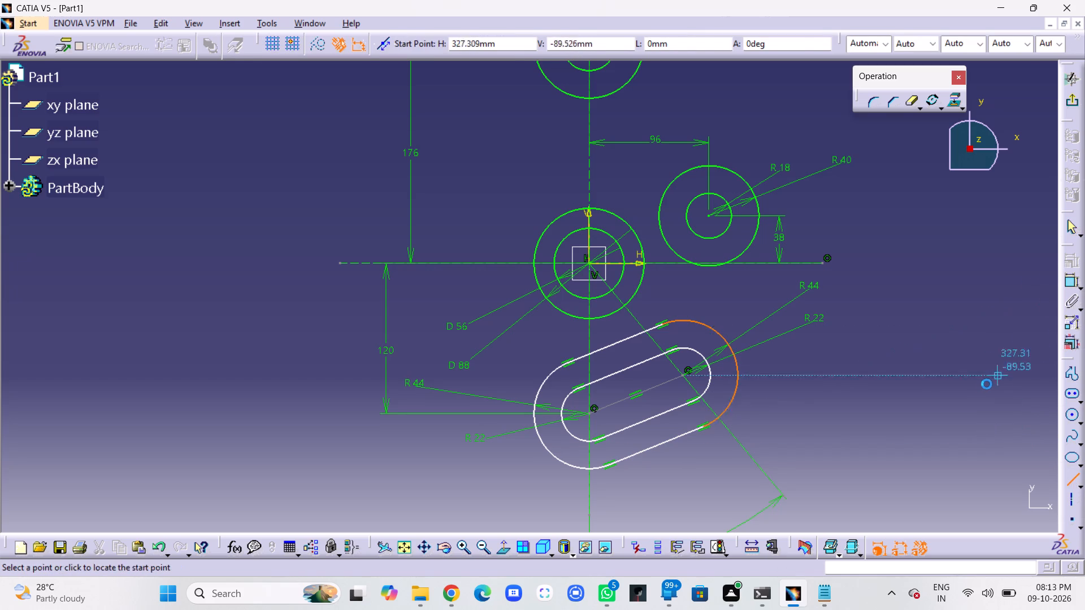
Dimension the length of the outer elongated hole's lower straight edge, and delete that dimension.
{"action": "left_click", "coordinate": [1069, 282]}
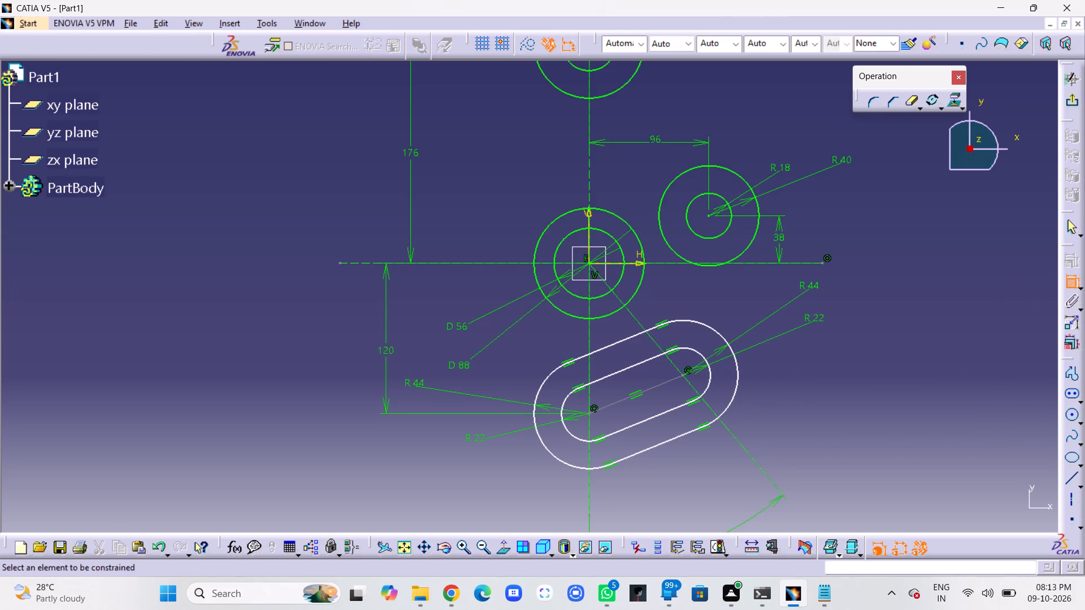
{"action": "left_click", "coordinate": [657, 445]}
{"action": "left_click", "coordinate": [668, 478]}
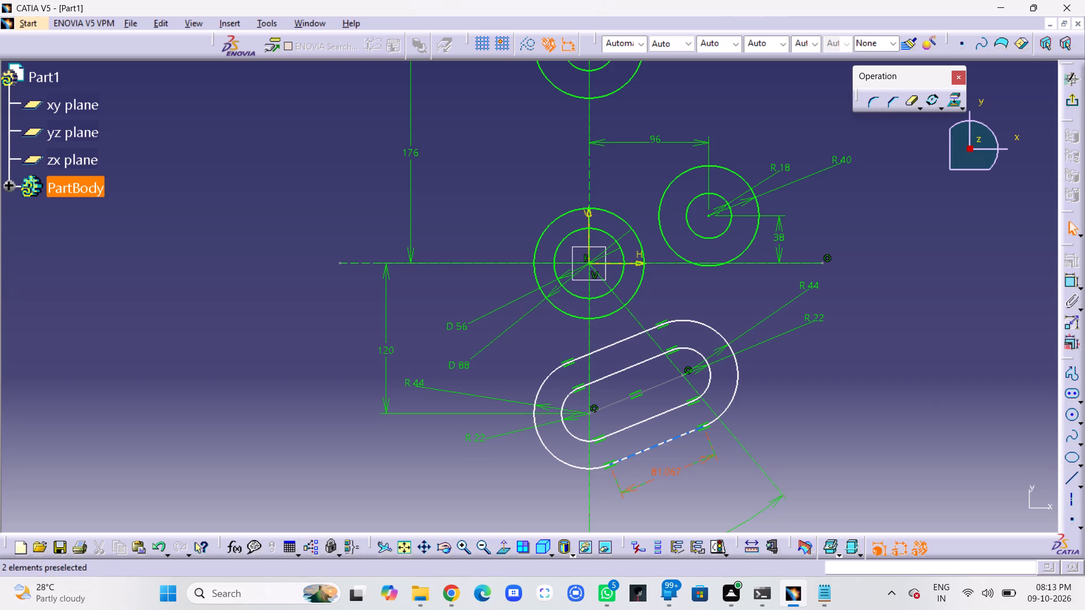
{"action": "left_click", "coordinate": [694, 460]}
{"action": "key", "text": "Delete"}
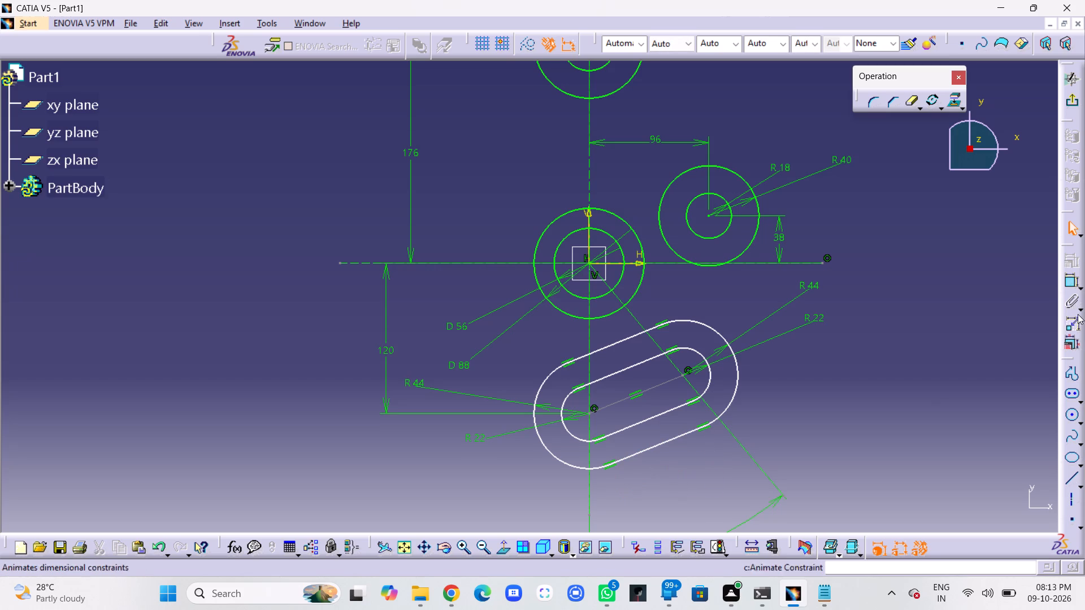
Dimension the length of the construction centre line joining the elongated holes' two end centres.
{"action": "left_click", "coordinate": [1075, 278]}
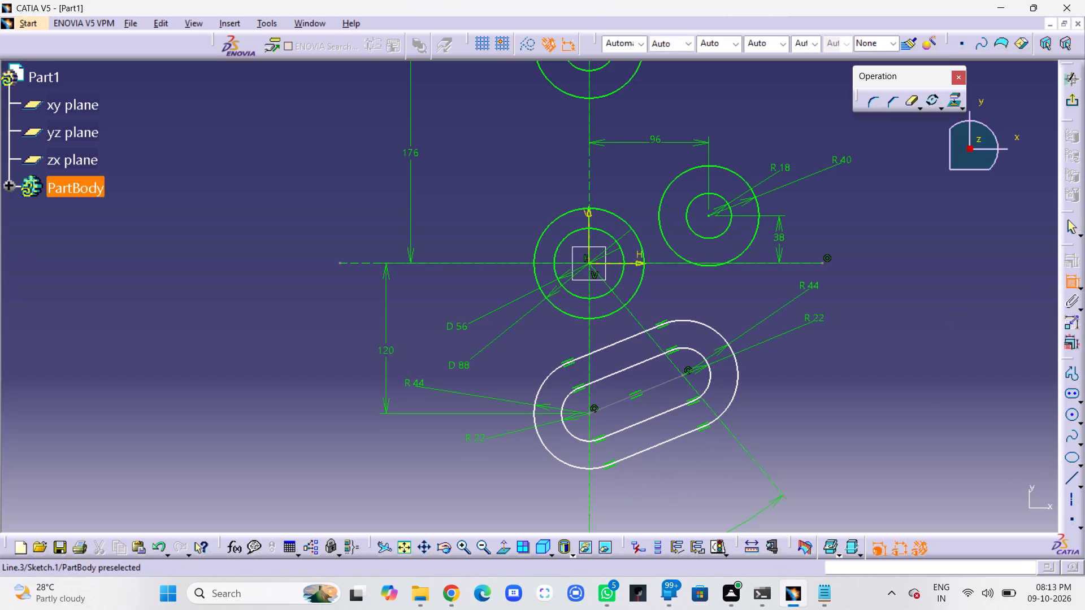
{"action": "left_click", "coordinate": [661, 382]}
{"action": "left_click", "coordinate": [676, 480]}
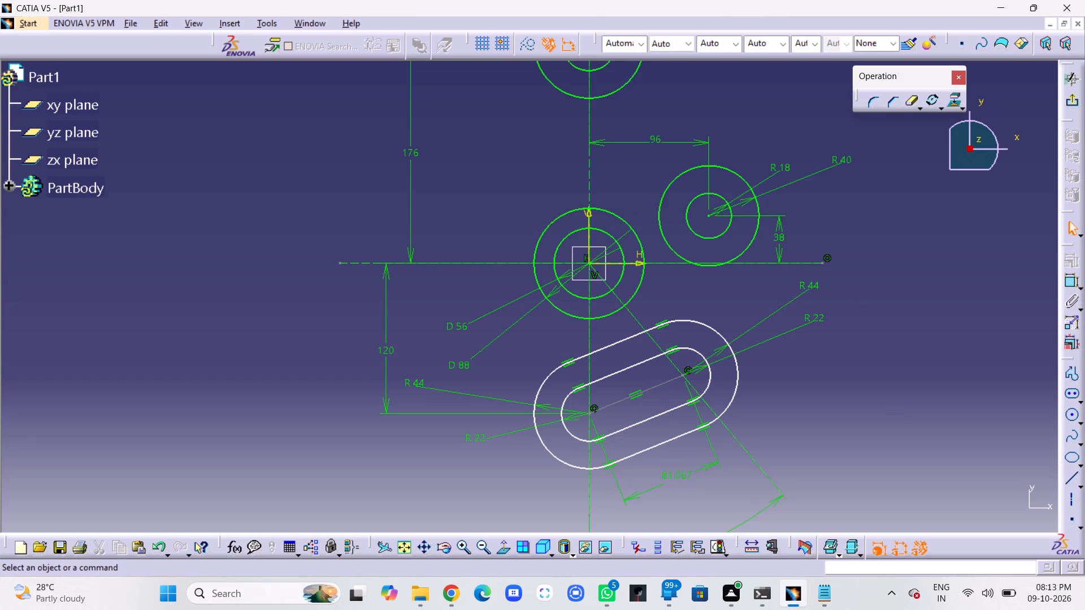
{"action": "left_click", "coordinate": [896, 417]}
Dimension the angle between the horizontal axis line and the elongated holes' construction centre line.
{"action": "left_click", "coordinate": [1070, 286]}
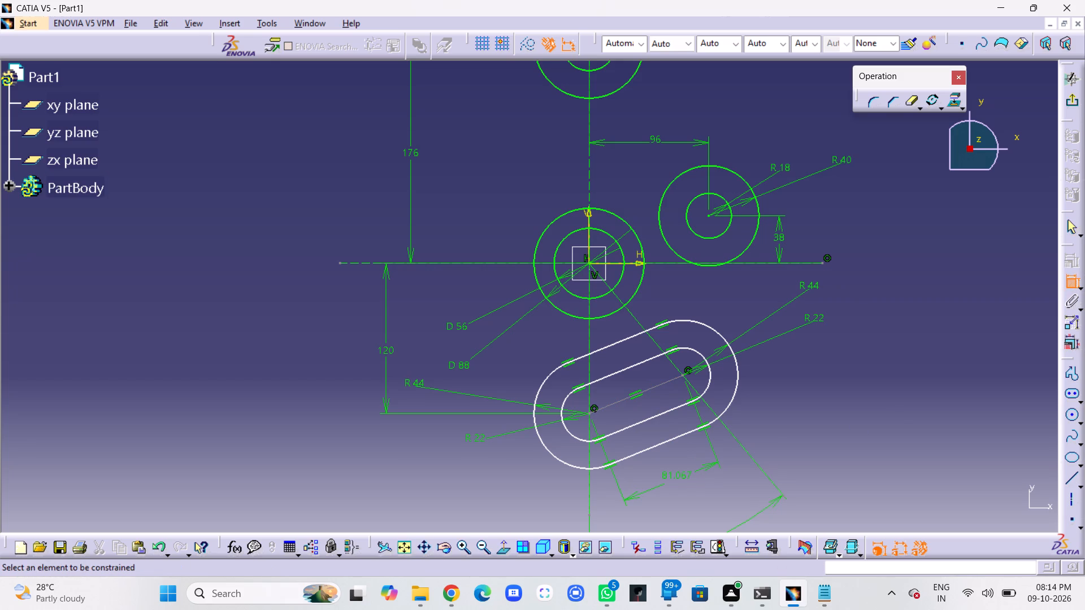
{"action": "left_click", "coordinate": [632, 264]}
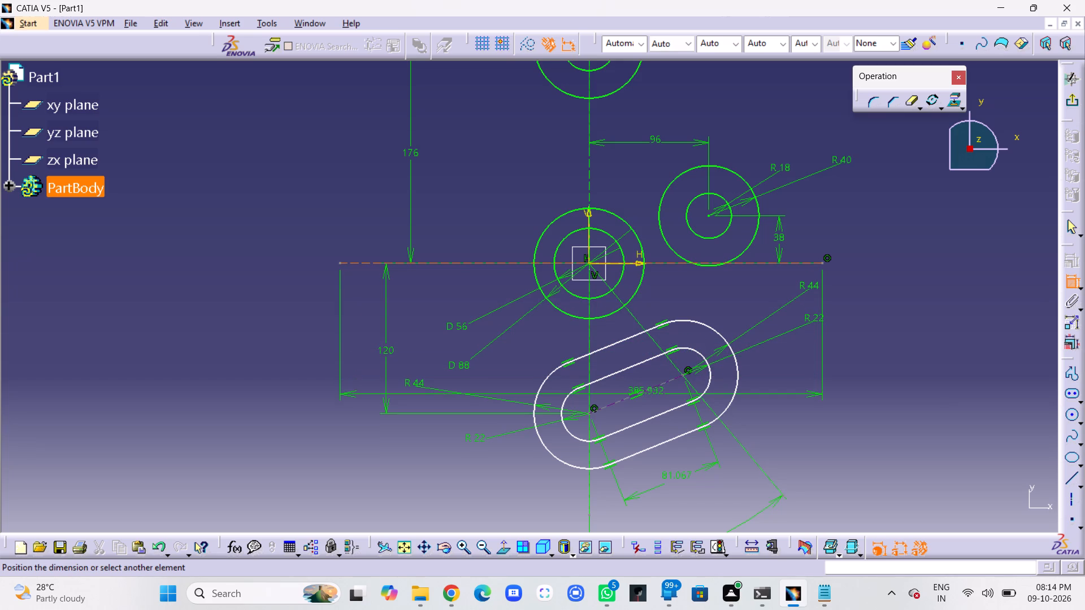
{"action": "left_click", "coordinate": [647, 394]}
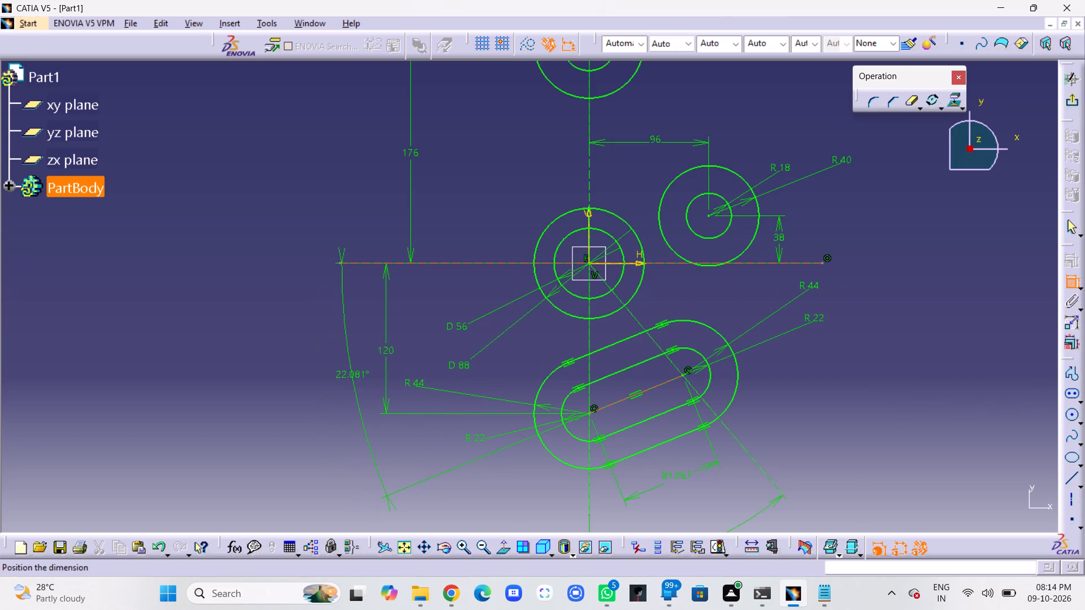
{"action": "left_click", "coordinate": [352, 377]}
{"action": "left_click", "coordinate": [134, 386]}
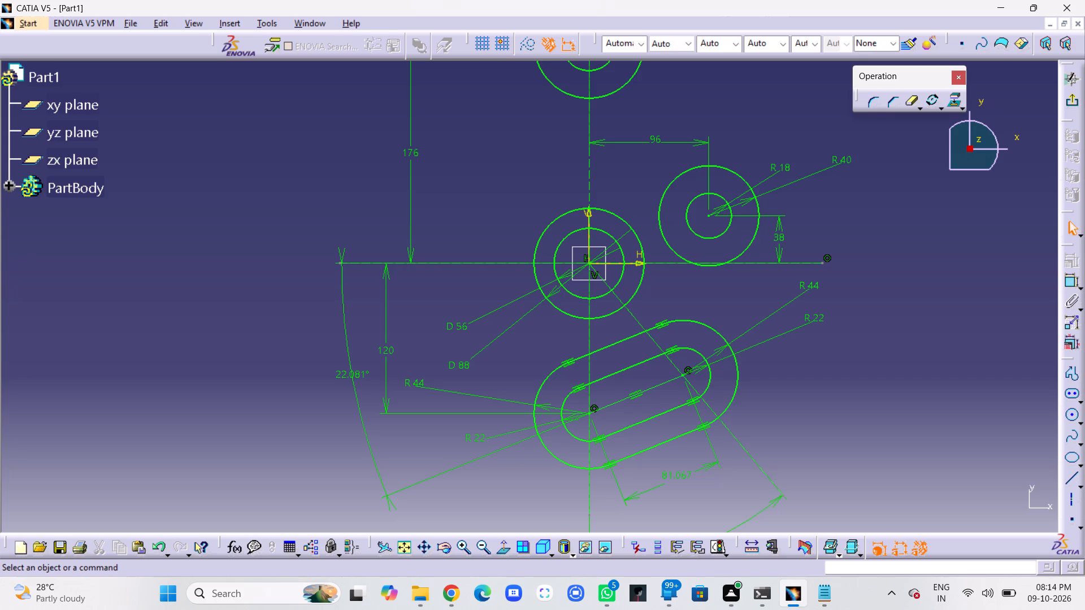
Sketch a circle about 22 mm in radius below the horizontal axis, to the right of the elongated holes.
{"action": "middle_click_drag", "start_coordinate": [942, 368], "coordinate": [946, 431]}
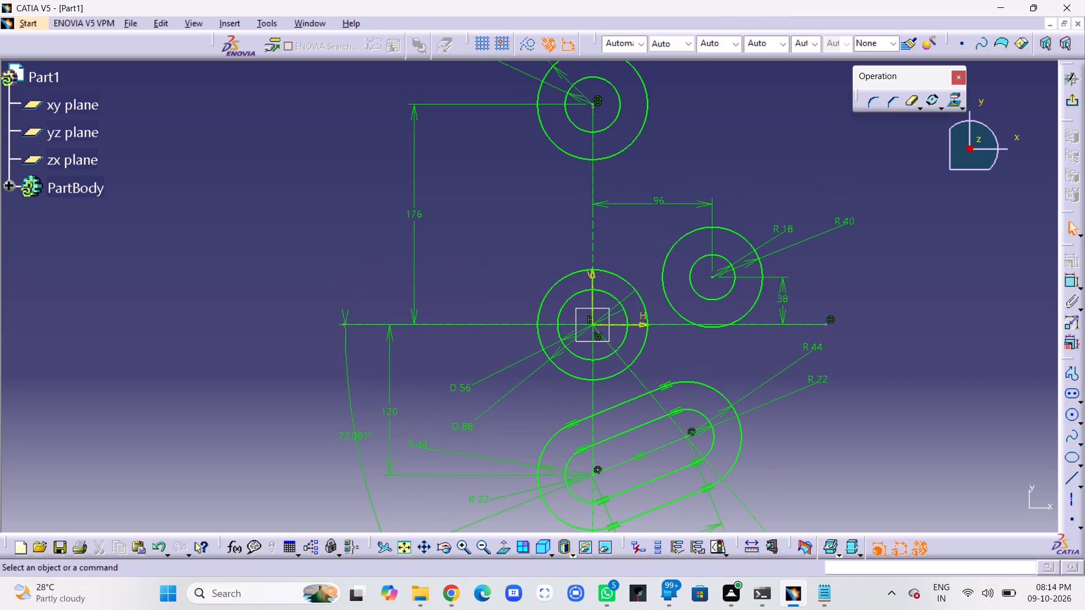
{"action": "middle_click_drag", "start_coordinate": [946, 431], "coordinate": [961, 444]}
{"action": "right_click", "coordinate": [956, 430]}
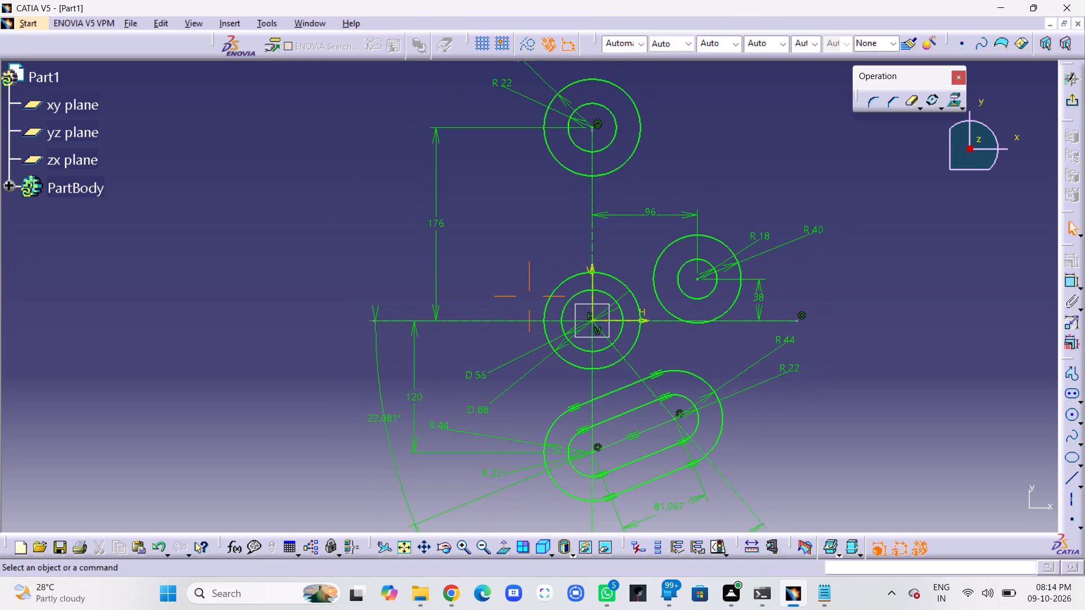
{"action": "middle_click_drag", "start_coordinate": [961, 444], "coordinate": [965, 442]}
{"action": "middle_click_drag", "start_coordinate": [974, 433], "coordinate": [967, 428]}
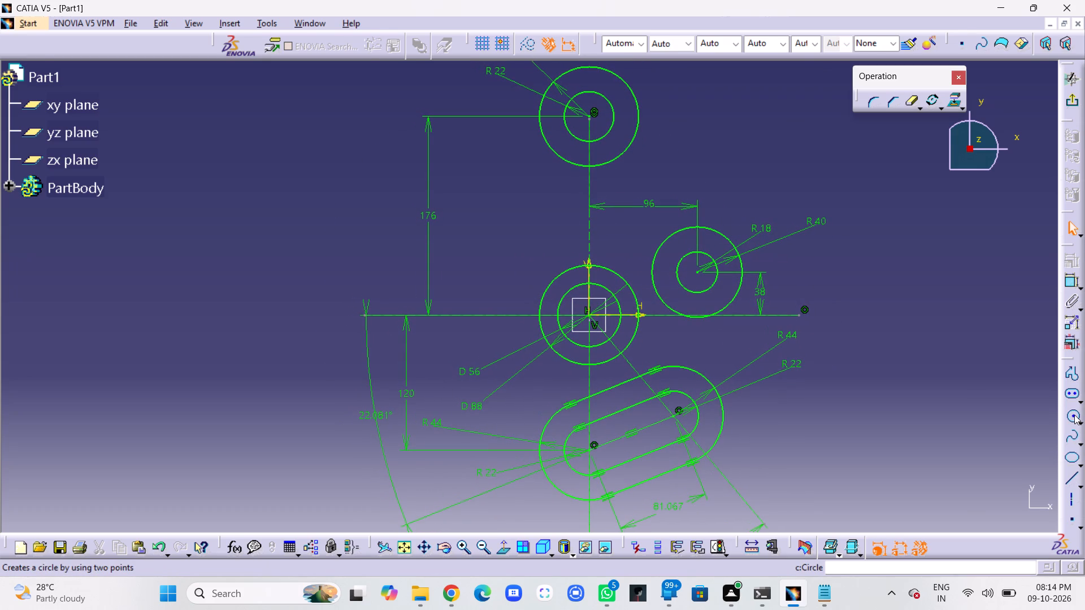
{"action": "left_click", "coordinate": [1074, 415]}
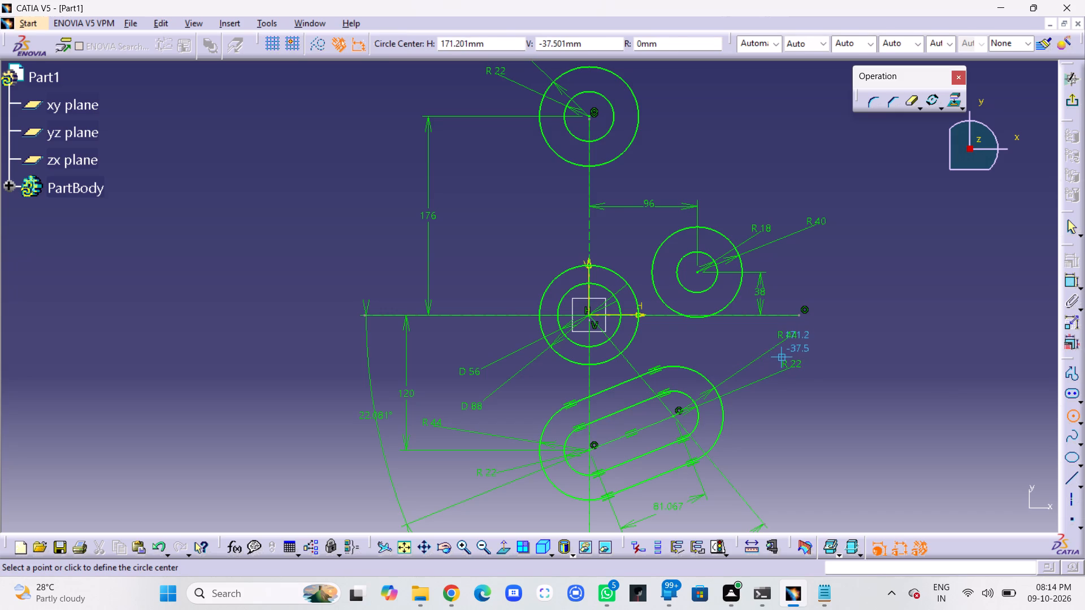
{"action": "left_click", "coordinate": [785, 357]}
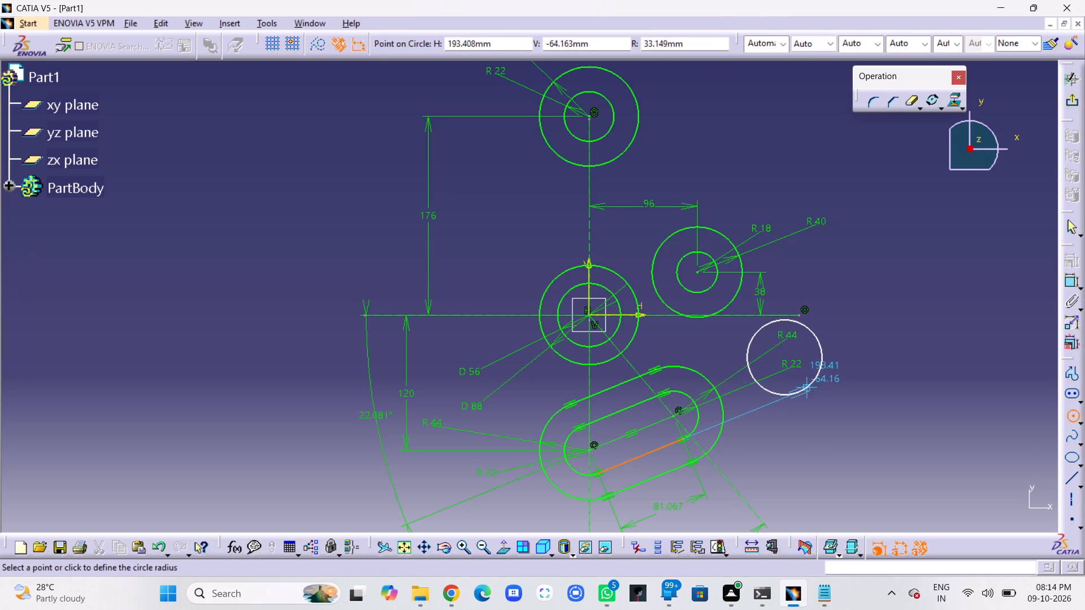
{"action": "left_click", "coordinate": [799, 377]}
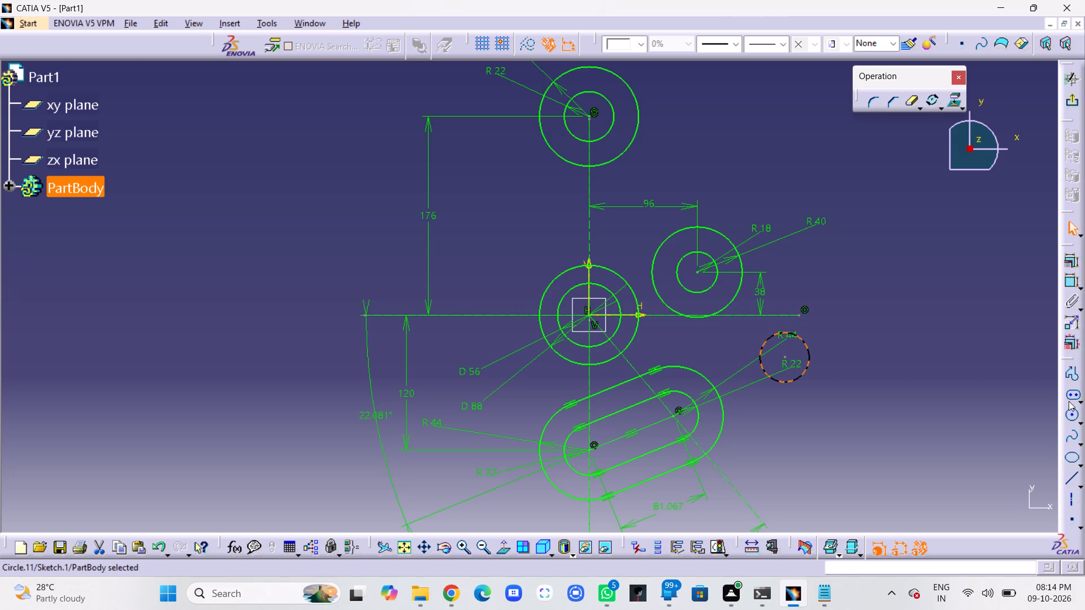
Dimension the new circle's radius and set it to 32 mm.
{"action": "left_click", "coordinate": [1067, 282]}
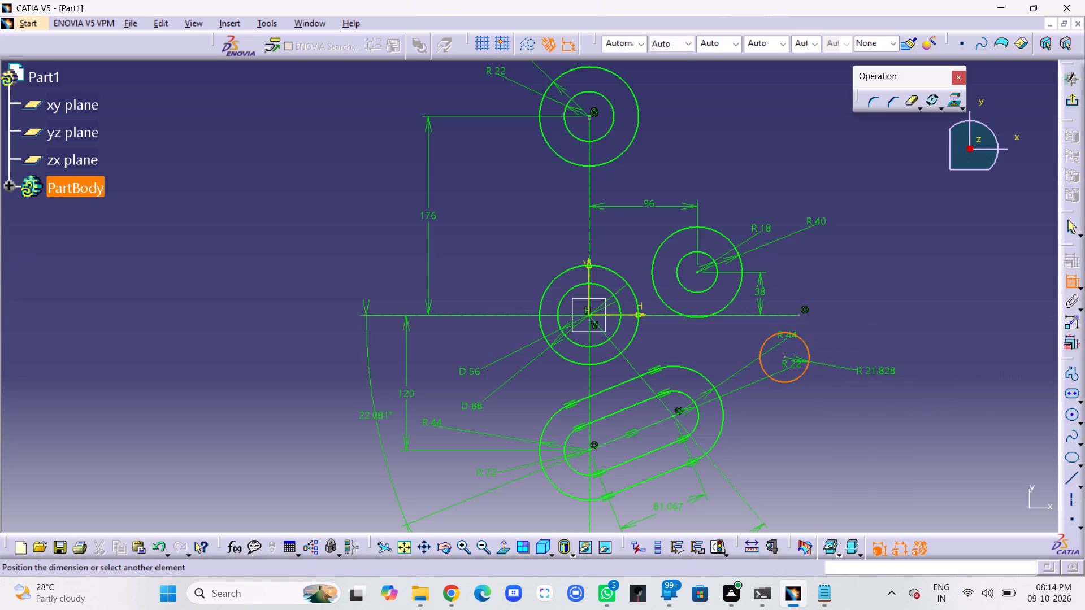
{"action": "left_click", "coordinate": [869, 357]}
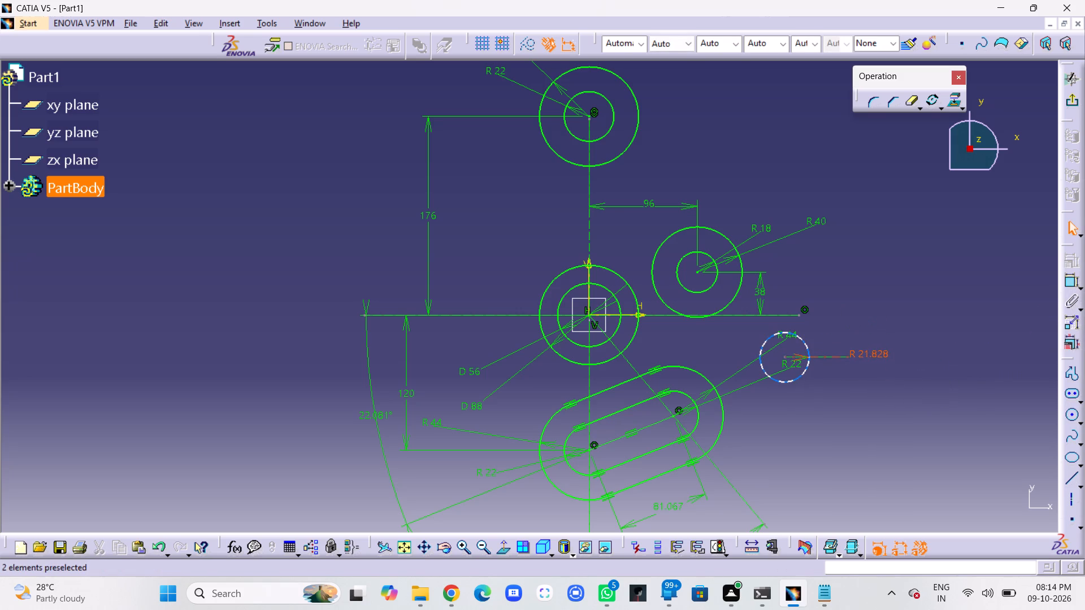
{"action": "left_click_drag", "start_coordinate": [880, 354], "coordinate": [877, 376]}
{"action": "left_click_drag", "start_coordinate": [833, 360], "coordinate": [838, 381]}
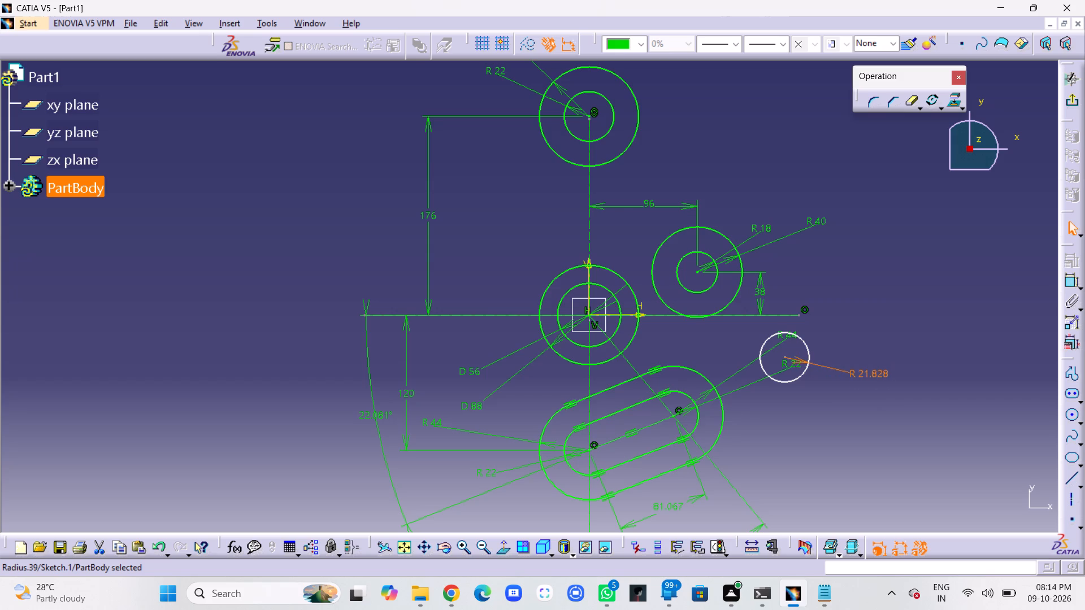
{"action": "left_click_drag", "start_coordinate": [838, 381], "coordinate": [842, 403]}
{"action": "double_click", "coordinate": [885, 400]}
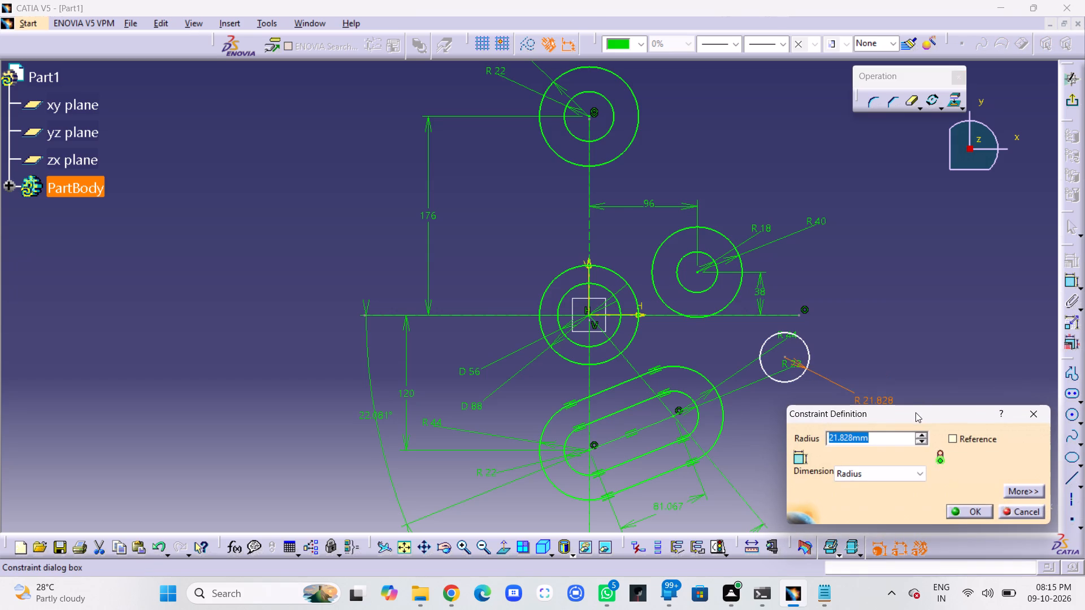
{"action": "type", "text": "32"}
{"action": "key", "text": "Return"}
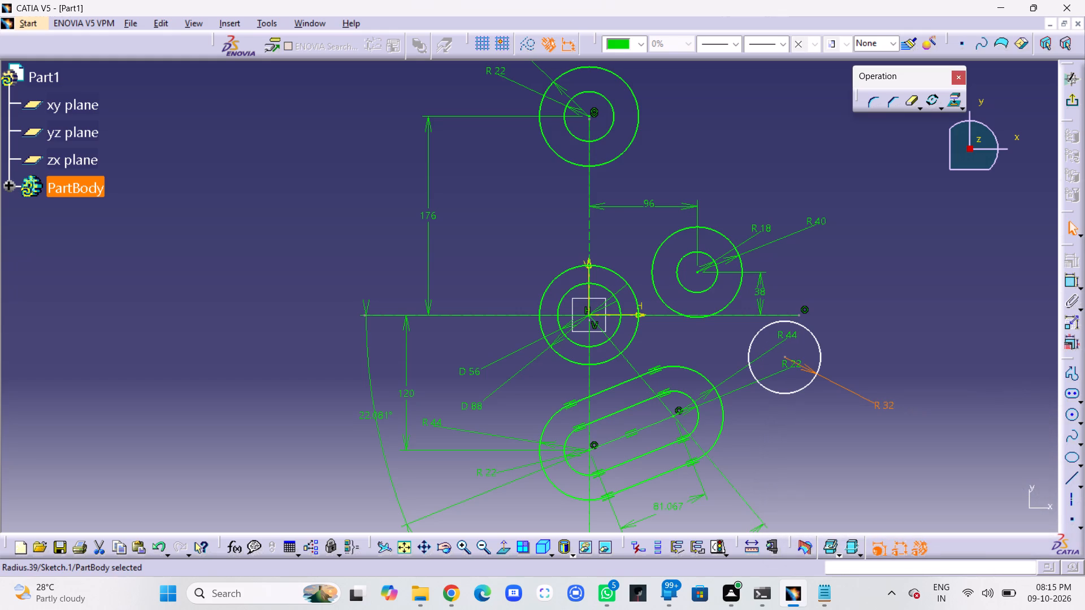
{"action": "left_click", "coordinate": [977, 345]}
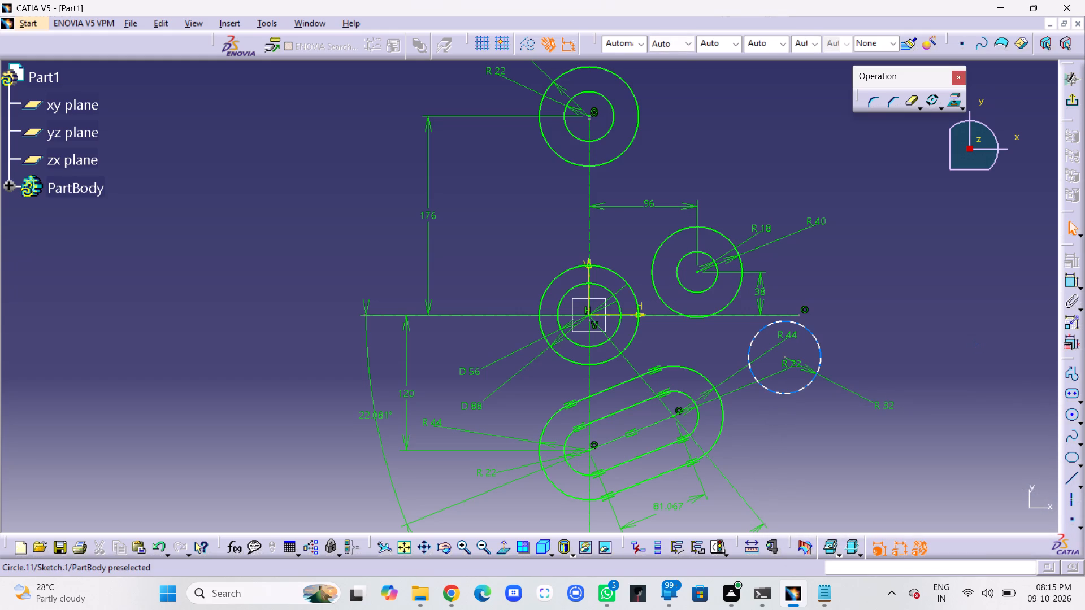
Move the R32 circle between the R40 circle and the outer elongated hole, and make it tangent to the R40 circle.
{"action": "left_click_drag", "start_coordinate": [783, 358], "coordinate": [741, 352]}
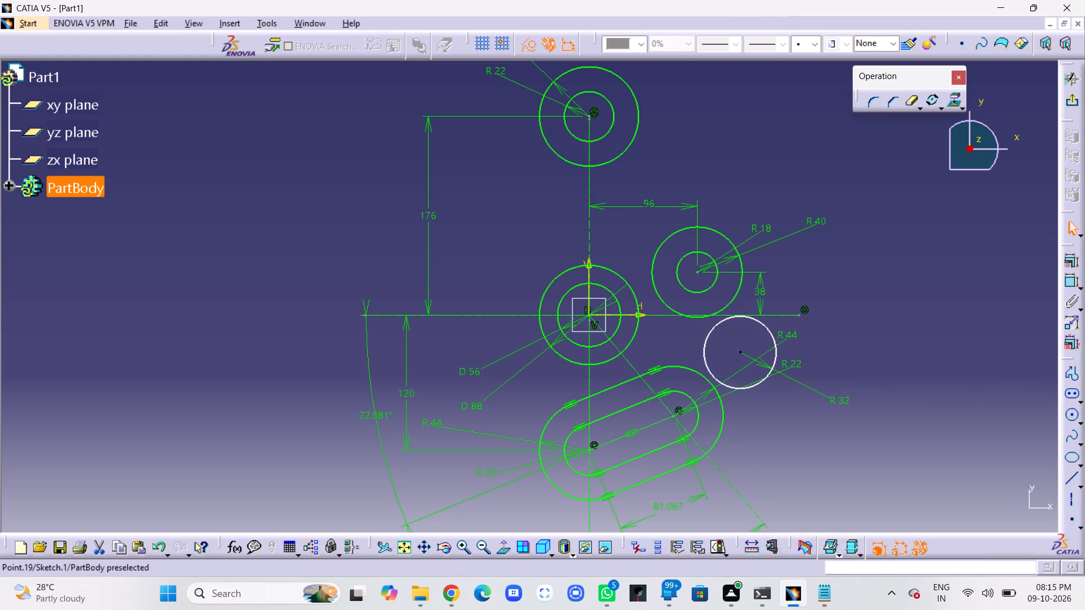
{"action": "left_click_drag", "start_coordinate": [741, 352], "coordinate": [738, 352]}
{"action": "left_click", "coordinate": [708, 326]}
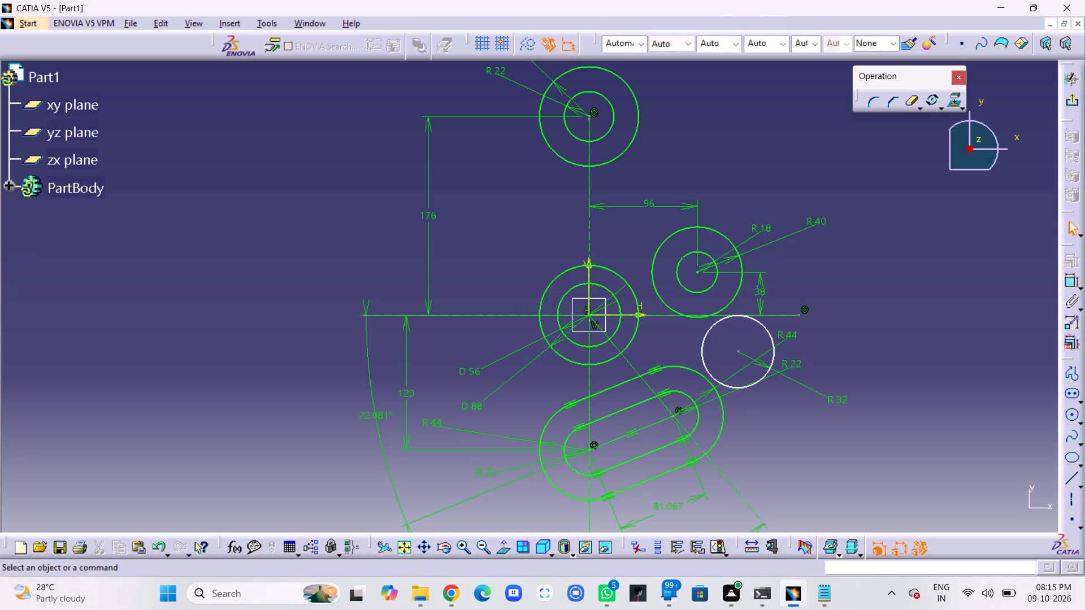
{"action": "left_click", "coordinate": [711, 328]}
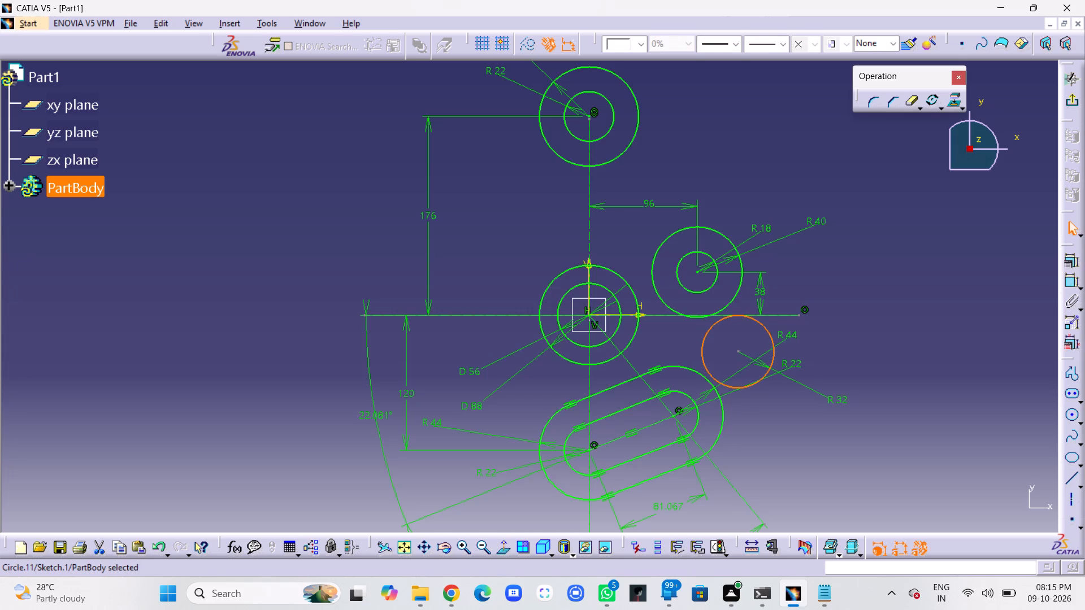
{"action": "left_click", "coordinate": [733, 304], "text": "ctrl"}
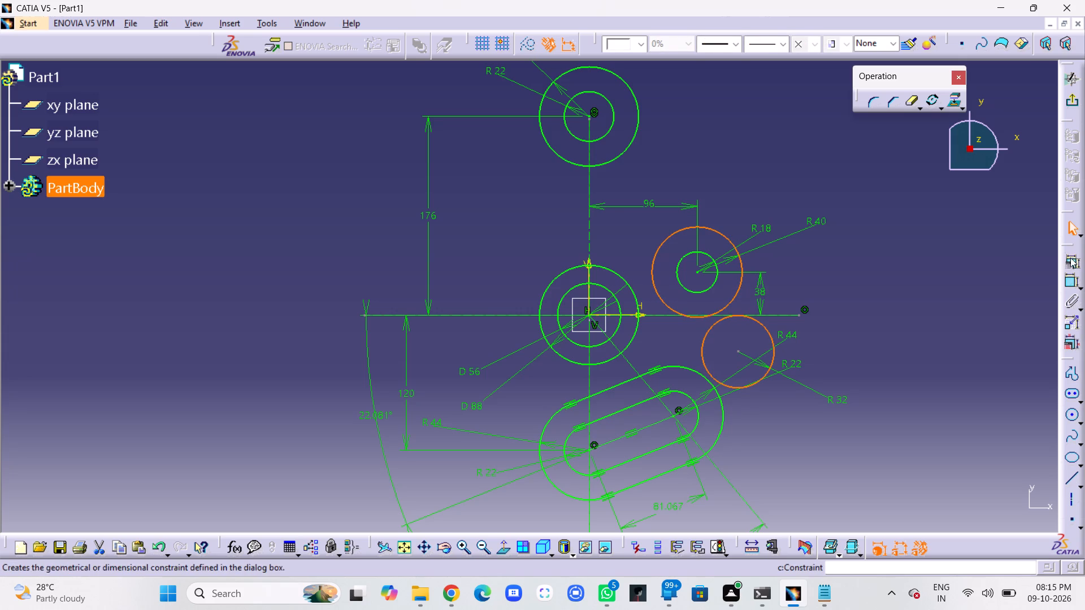
{"action": "left_click", "coordinate": [1065, 262]}
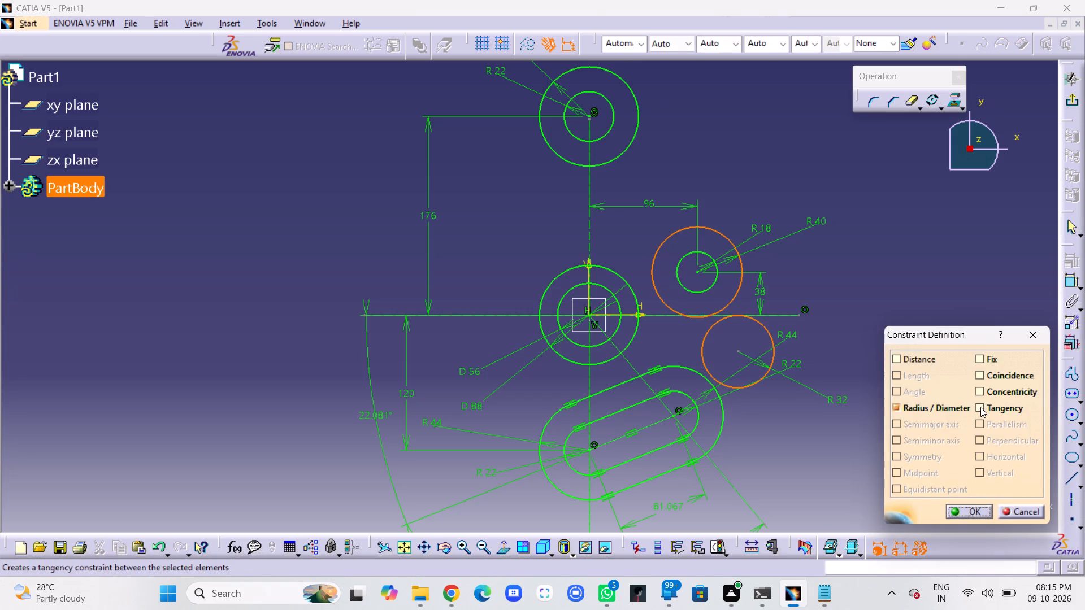
{"action": "left_click", "coordinate": [980, 407]}
{"action": "left_click", "coordinate": [977, 512]}
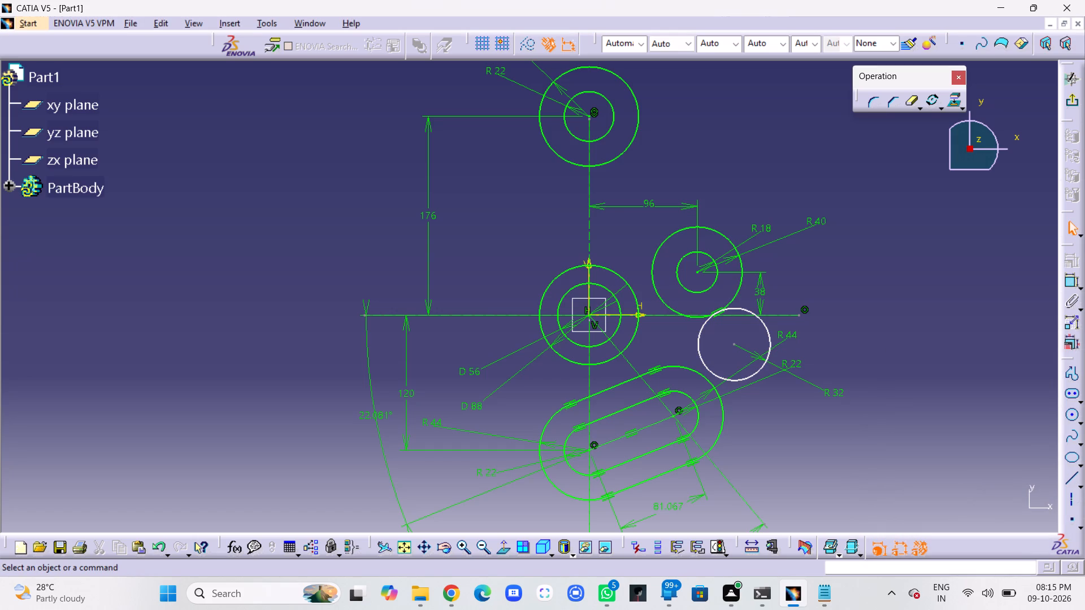
Make the R32 circle tangent to the outer elongated hole's upper R44 end arc.
{"action": "left_click", "coordinate": [709, 365], "text": "ctrl"}
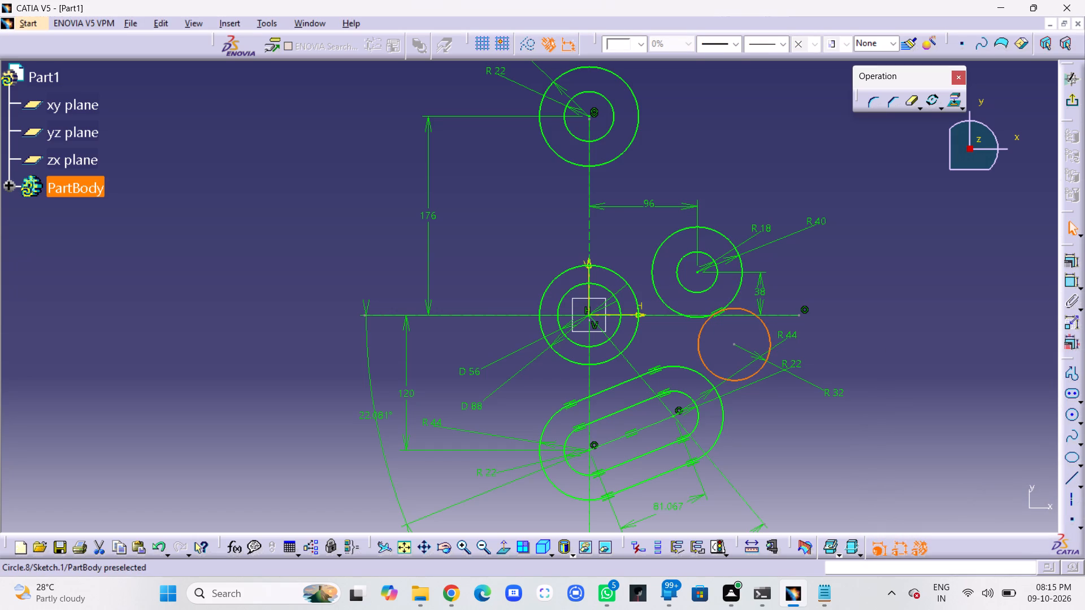
{"action": "left_click", "coordinate": [702, 373], "text": "ctrl"}
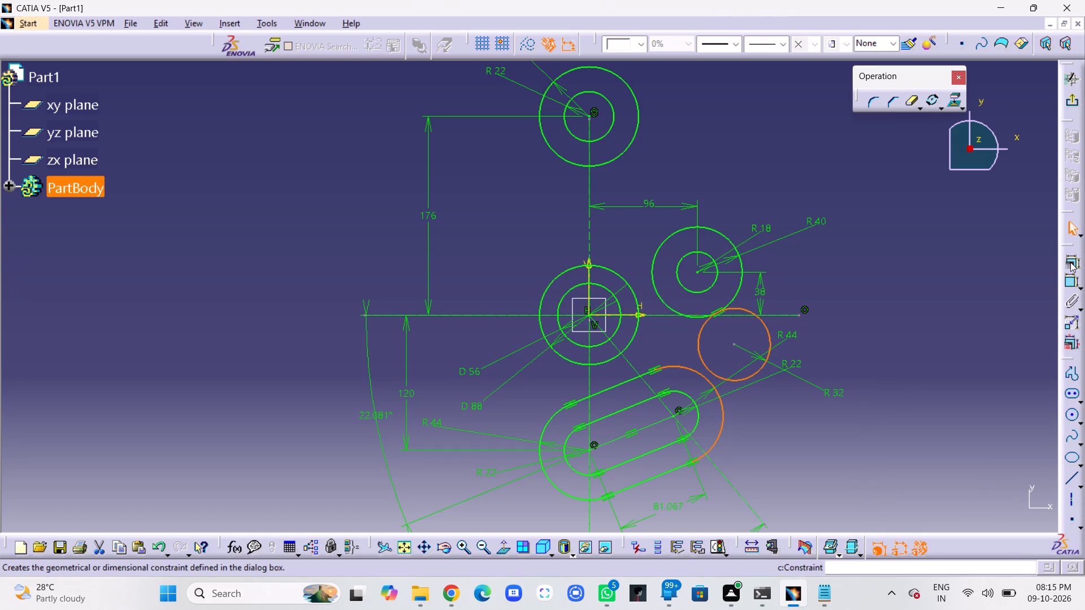
{"action": "left_click", "coordinate": [1070, 262]}
{"action": "left_click", "coordinate": [979, 407]}
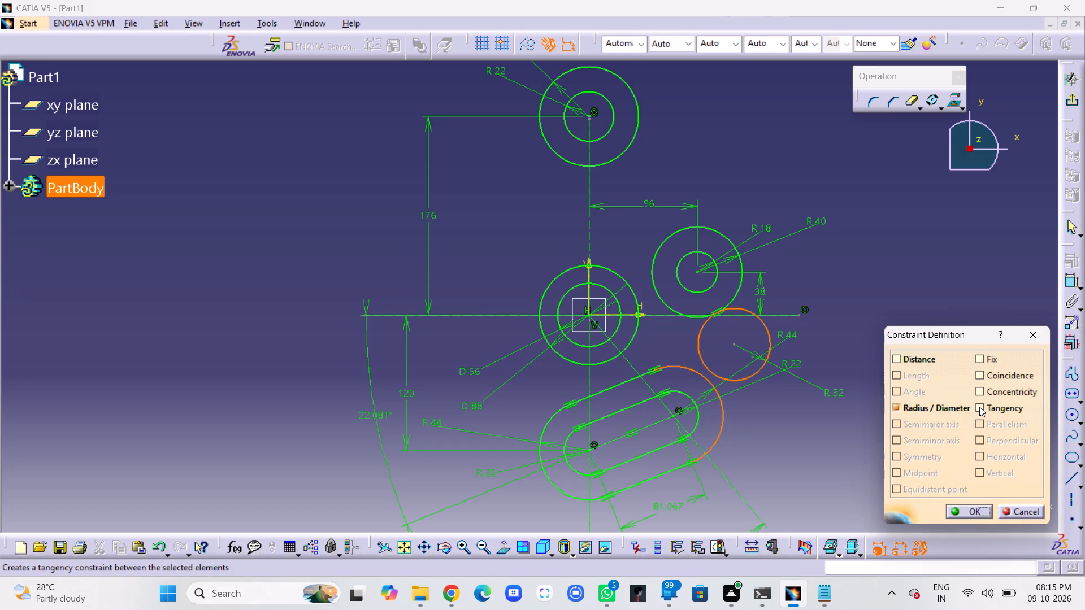
{"action": "left_click", "coordinate": [964, 510]}
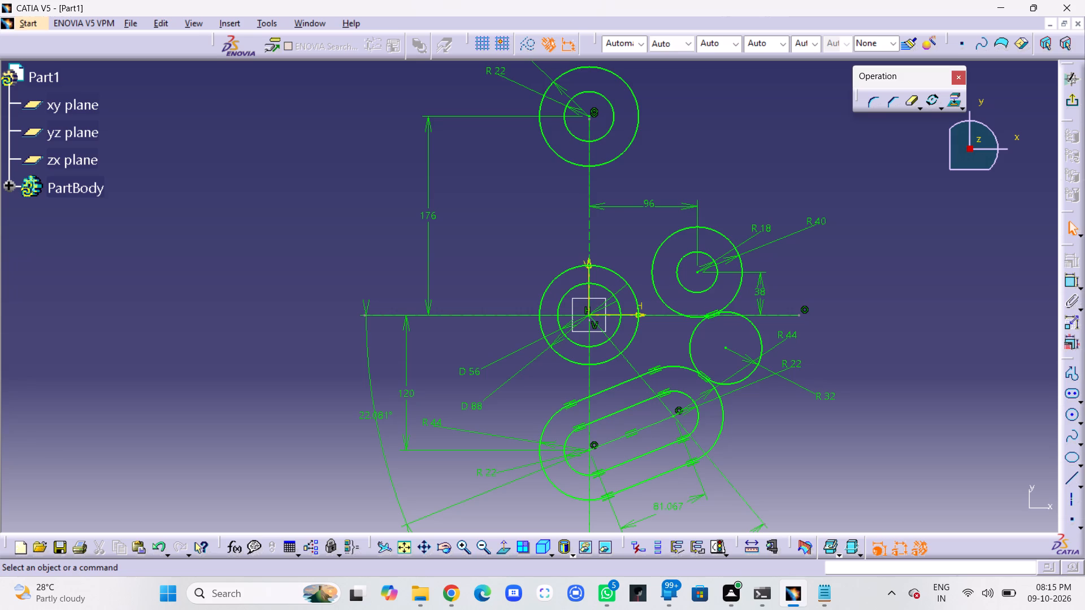
Sketch a circle about 10 mm in radius between the 88 mm circle and the outer elongated hole, left of the vertical axis.
{"action": "left_click", "coordinate": [1074, 415]}
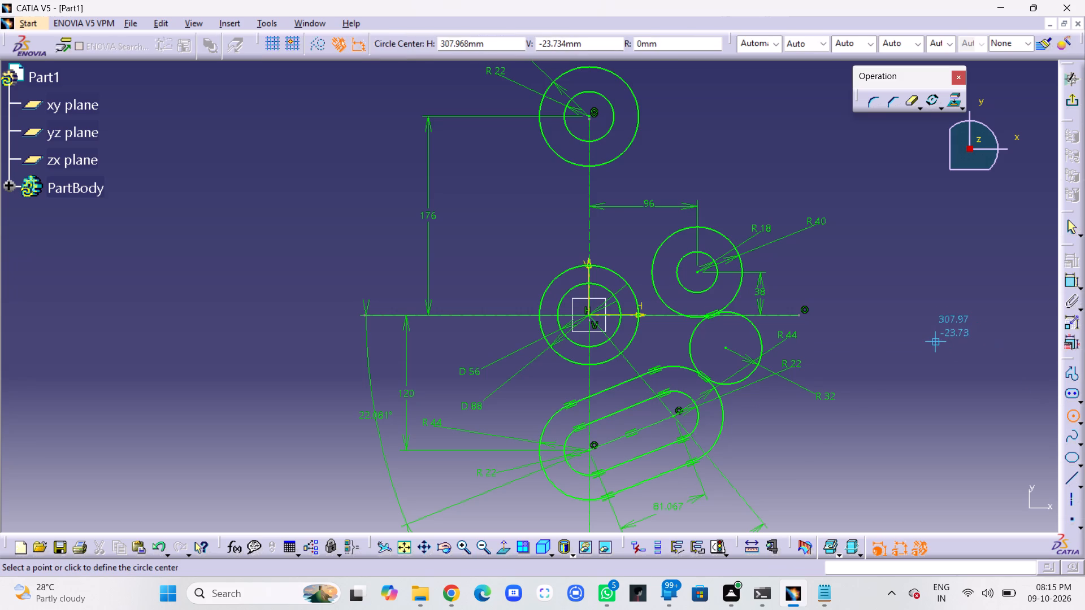
{"action": "middle_click_drag", "start_coordinate": [931, 333], "coordinate": [907, 376]}
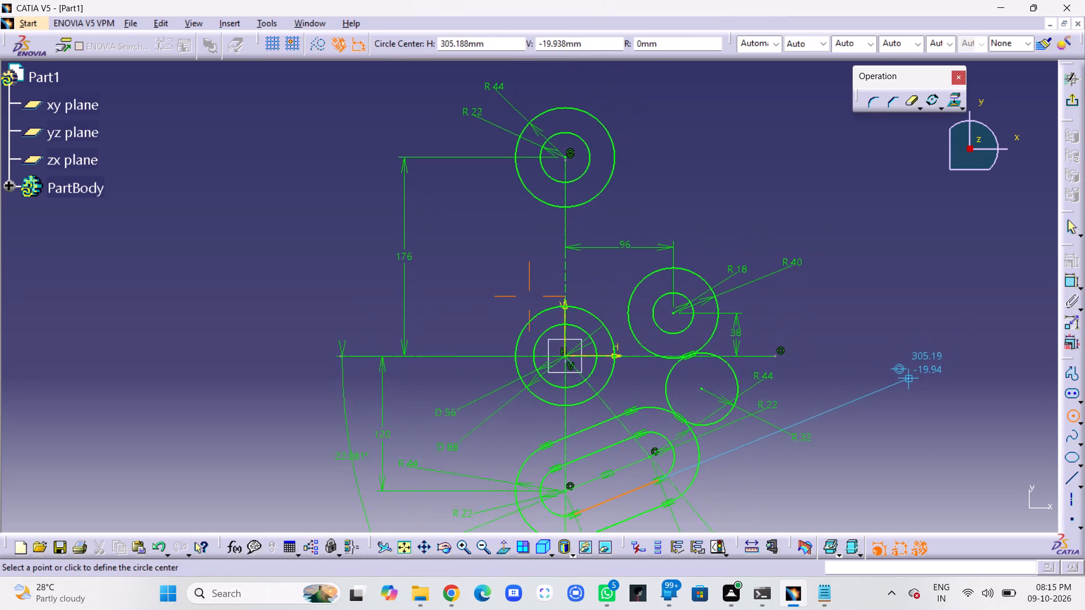
{"action": "middle_click_drag", "start_coordinate": [907, 376], "coordinate": [1031, 292]}
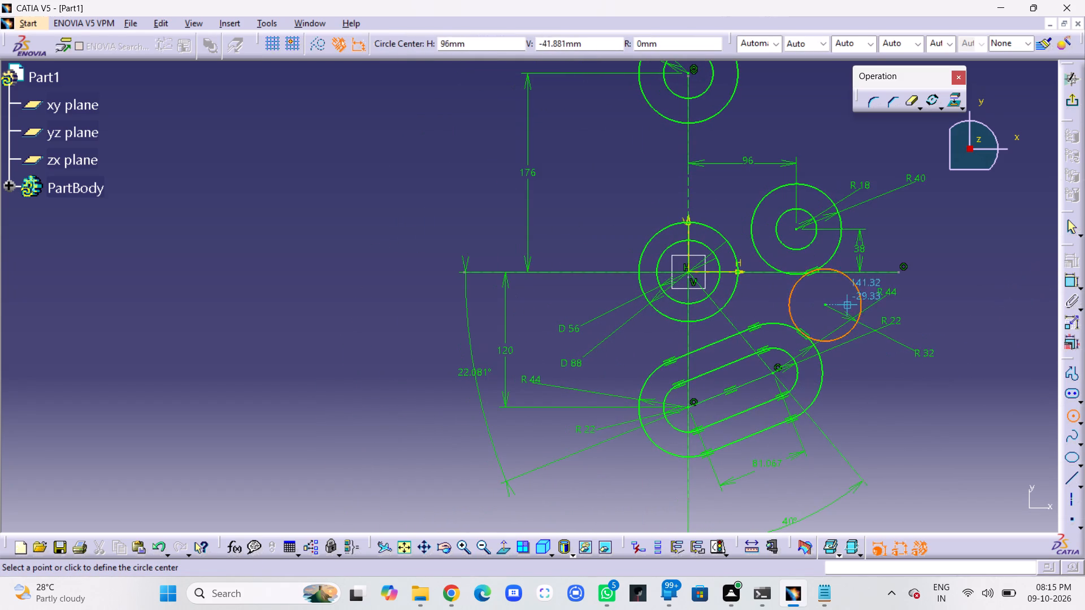
{"action": "left_click", "coordinate": [631, 344]}
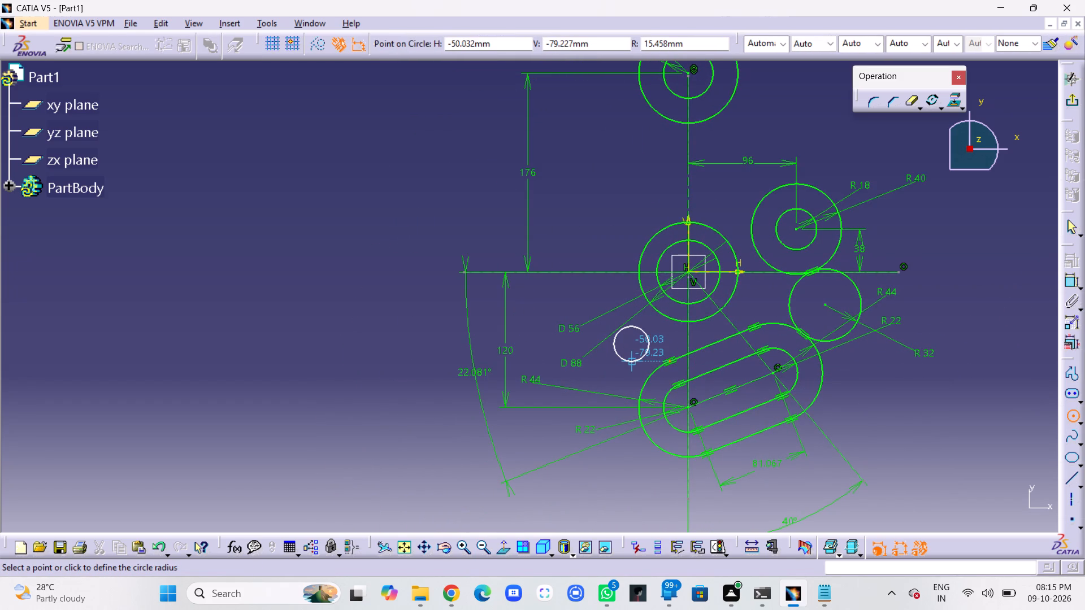
{"action": "left_click", "coordinate": [636, 353]}
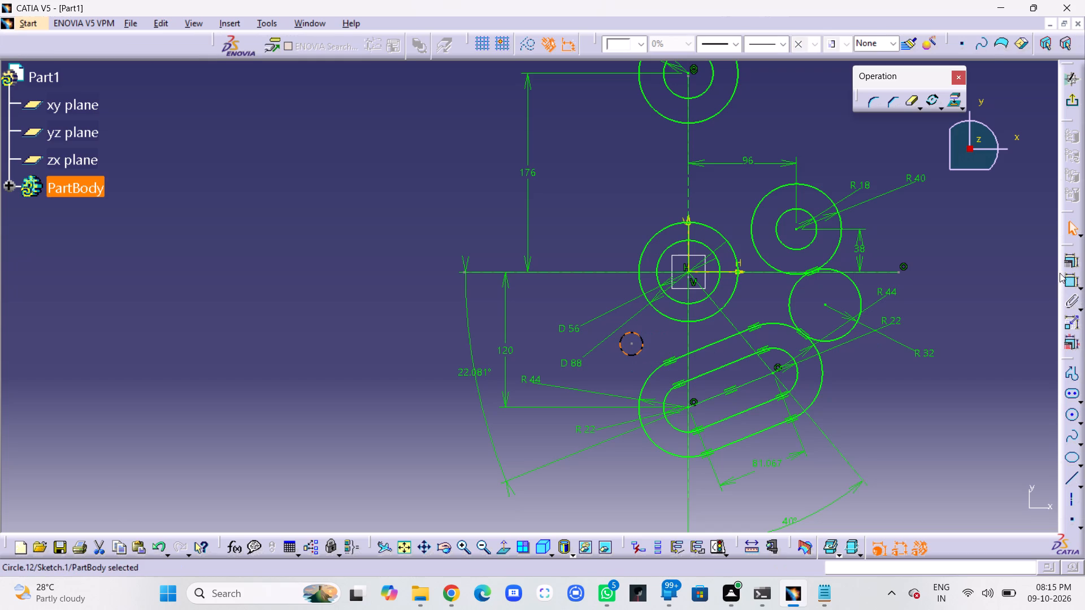
Dimension the new circle's radius and set it to 32 mm.
{"action": "left_click", "coordinate": [1069, 280]}
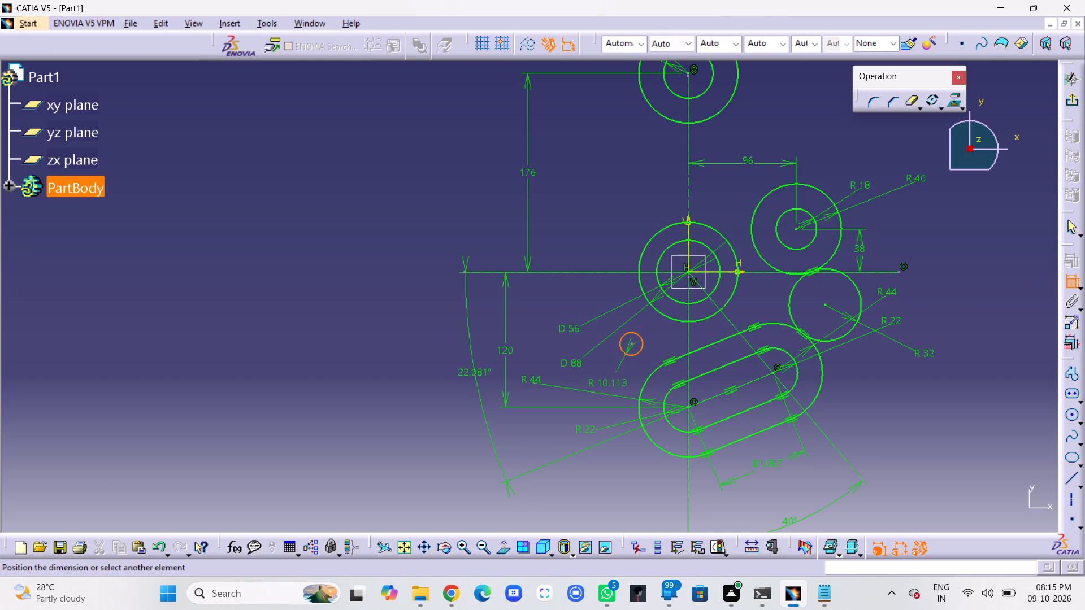
{"action": "left_click", "coordinate": [603, 379]}
{"action": "double_click", "coordinate": [607, 378]}
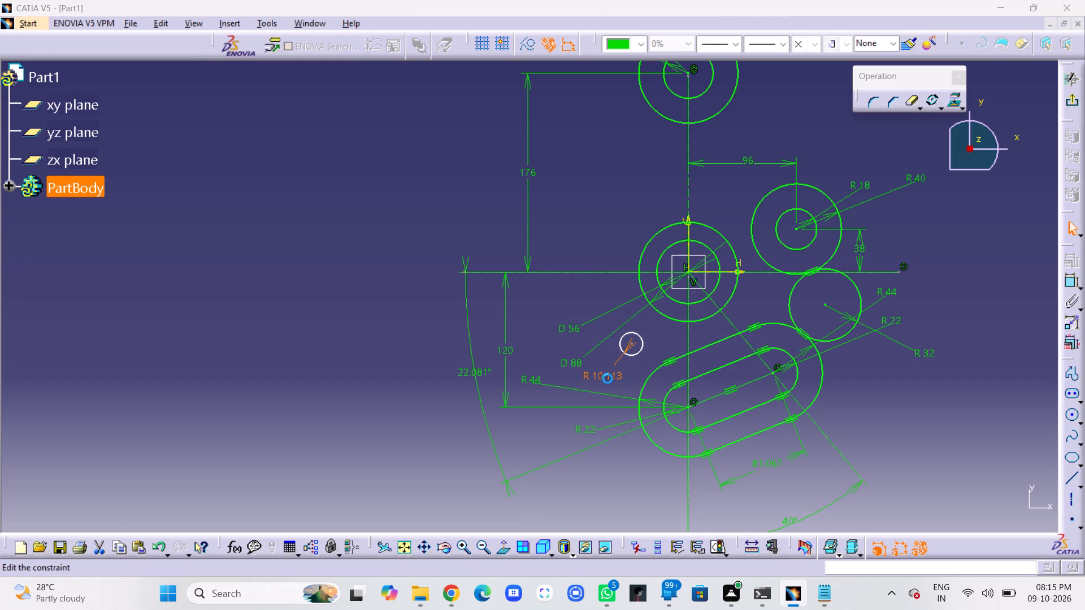
{"action": "type", "text": "32"}
{"action": "key", "text": "Return"}
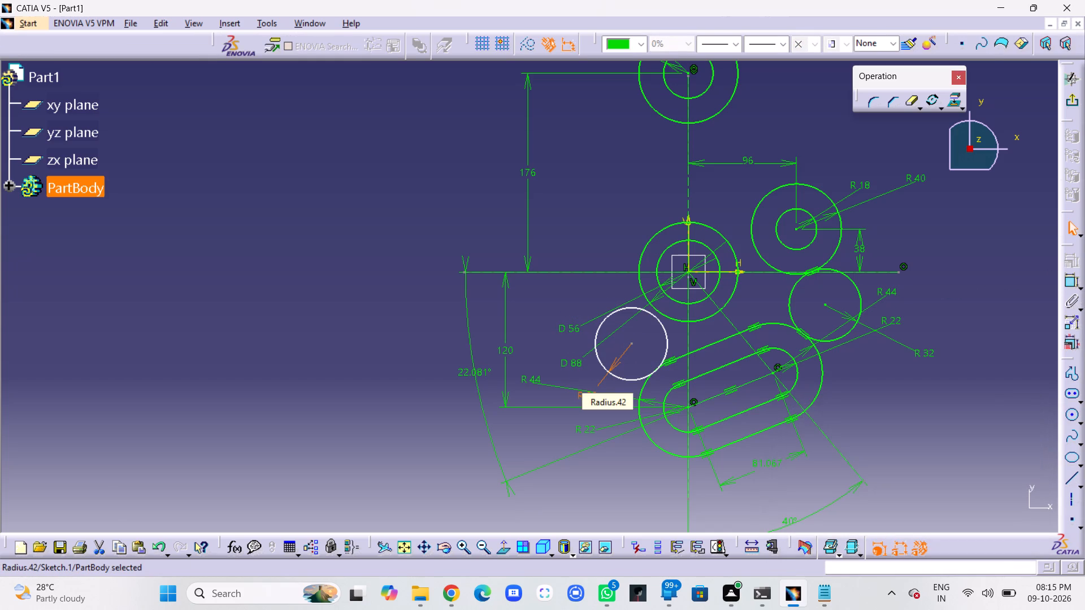
Make the new R32 circle tangent to the central 88 mm circle.
{"action": "left_click", "coordinate": [647, 311]}
{"action": "left_click", "coordinate": [657, 310], "text": "ctrl"}
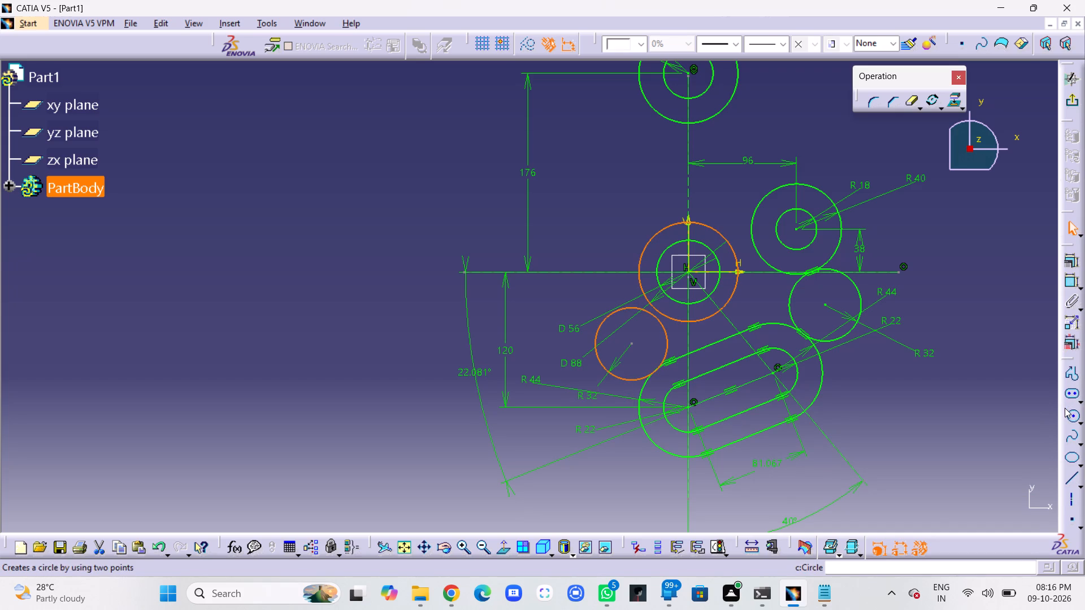
{"action": "left_click", "coordinate": [1073, 259]}
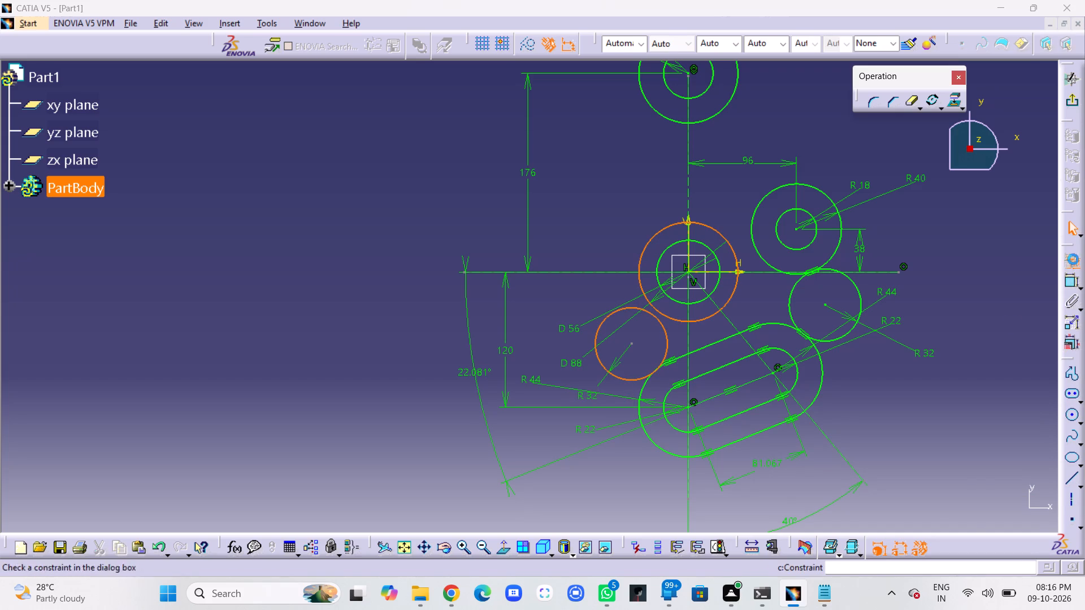
{"action": "left_click", "coordinate": [990, 409]}
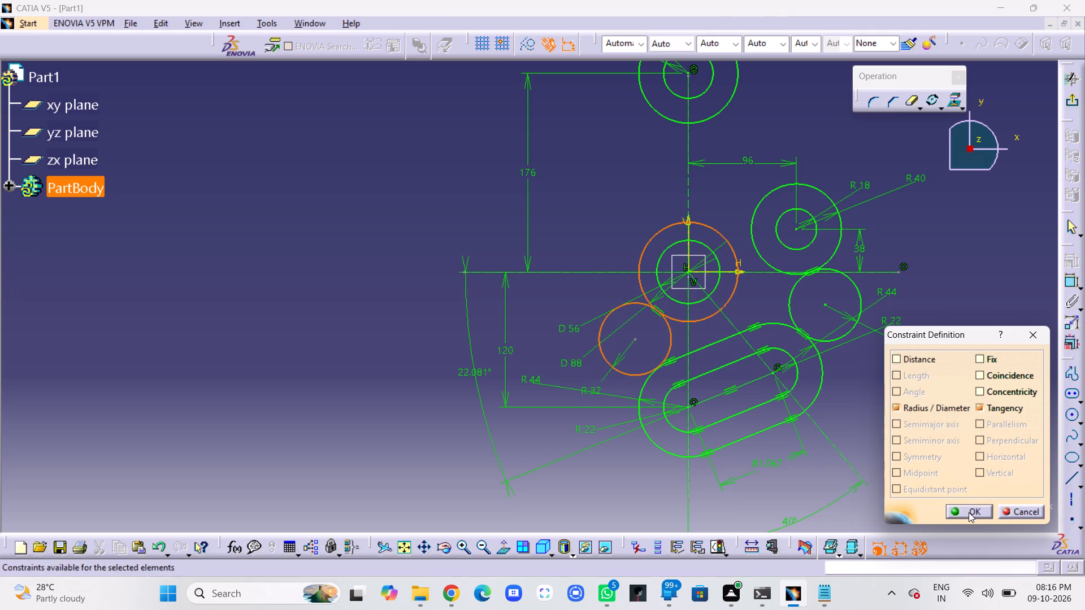
{"action": "left_click", "coordinate": [969, 512]}
Make the same R32 circle tangent to the outer elongated hole's lower R44 end arc.
{"action": "left_click", "coordinate": [670, 332]}
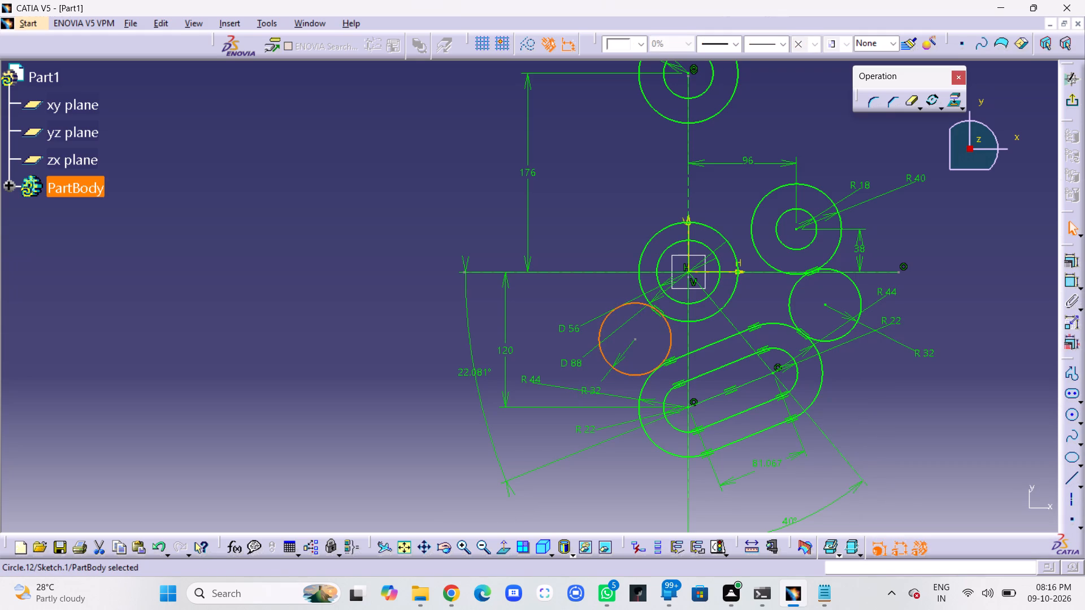
{"action": "left_click", "coordinate": [641, 388], "text": "ctrl"}
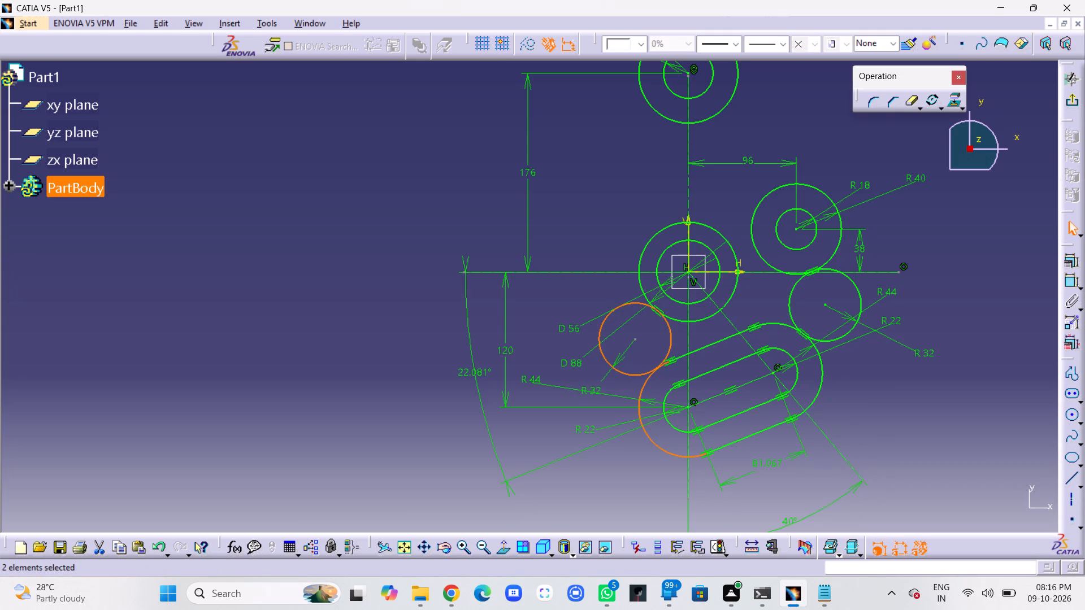
{"action": "left_click", "coordinate": [1072, 257]}
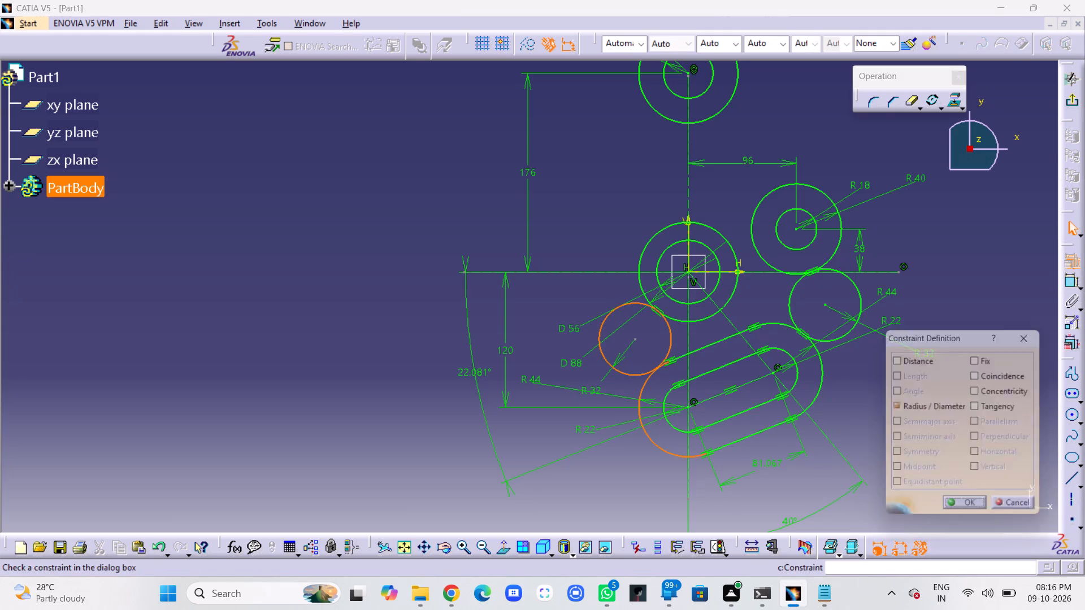
{"action": "left_click", "coordinate": [1009, 407]}
{"action": "left_click", "coordinate": [973, 512]}
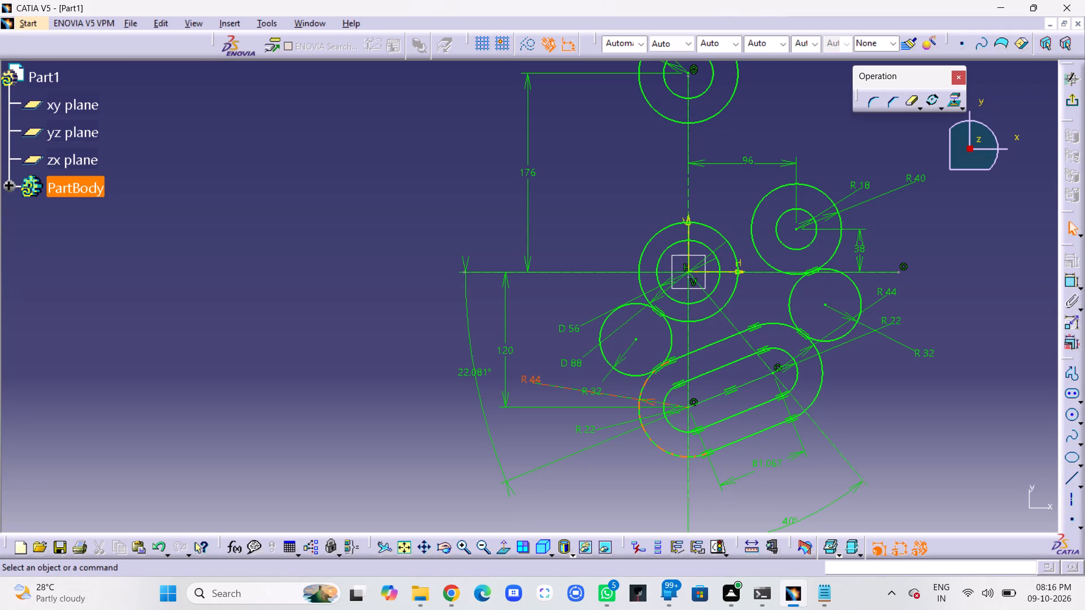
Move the R44 dimension label of the elongated hole's lower end arc down, clear of the R32 label.
{"action": "left_click_drag", "start_coordinate": [566, 384], "coordinate": [583, 430]}
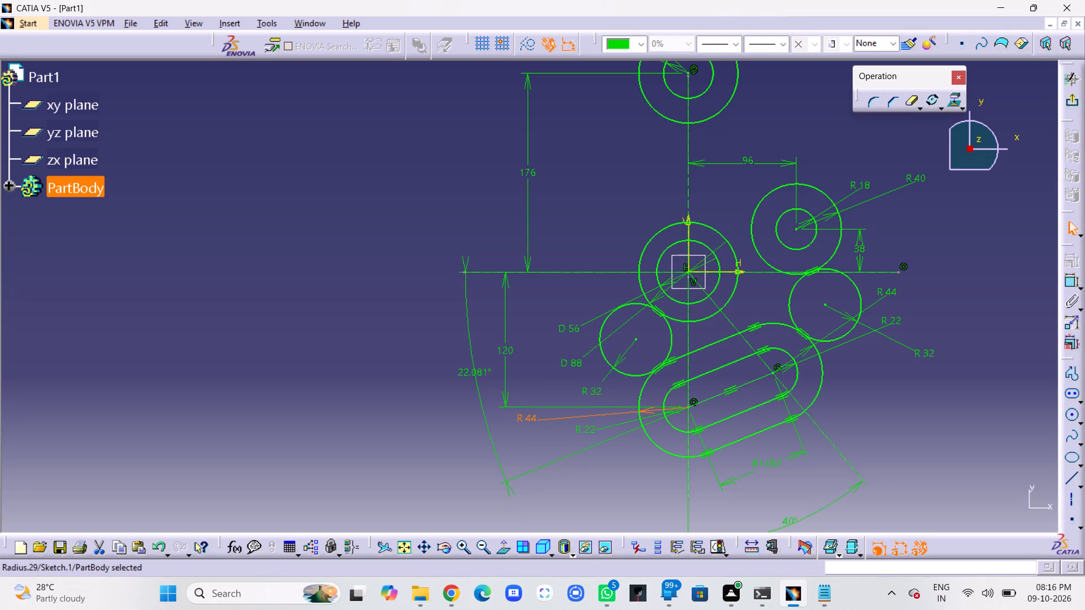
{"action": "left_click_drag", "start_coordinate": [583, 430], "coordinate": [584, 430]}
{"action": "left_click", "coordinate": [553, 386]}
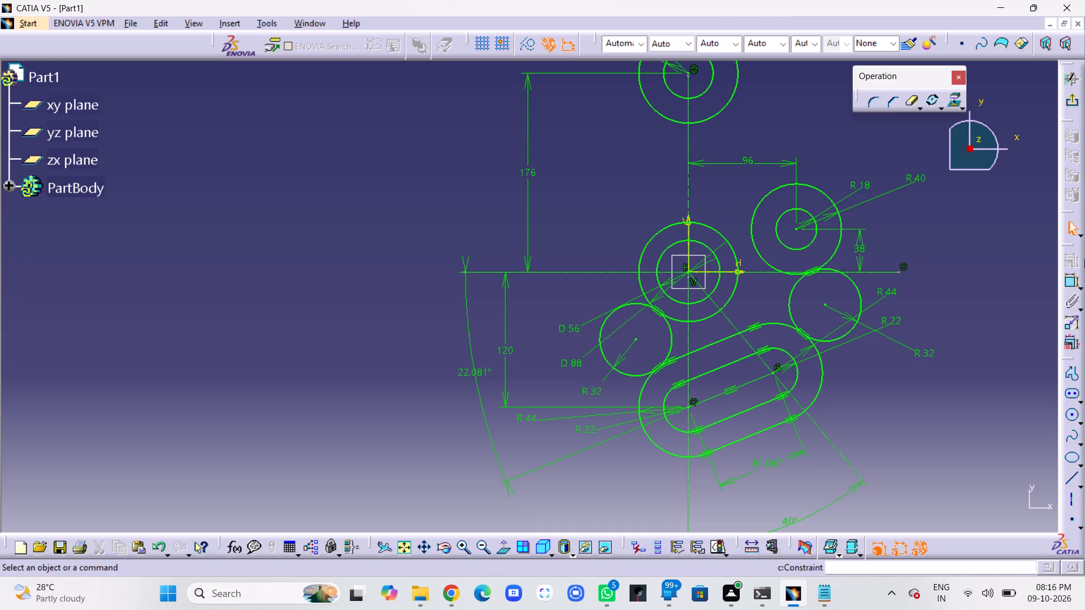
Sketch a circle about 47 mm in radius, centred about 63 mm across and 129 mm above the origin.
{"action": "middle_click_drag", "start_coordinate": [962, 378], "coordinate": [895, 404]}
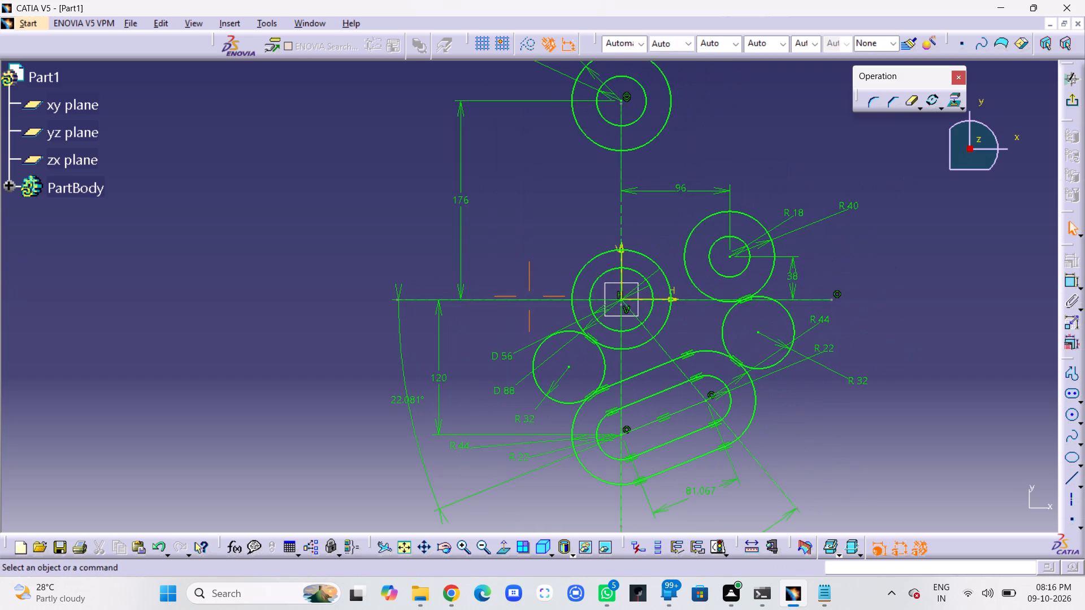
{"action": "middle_click_drag", "start_coordinate": [895, 404], "coordinate": [894, 409]}
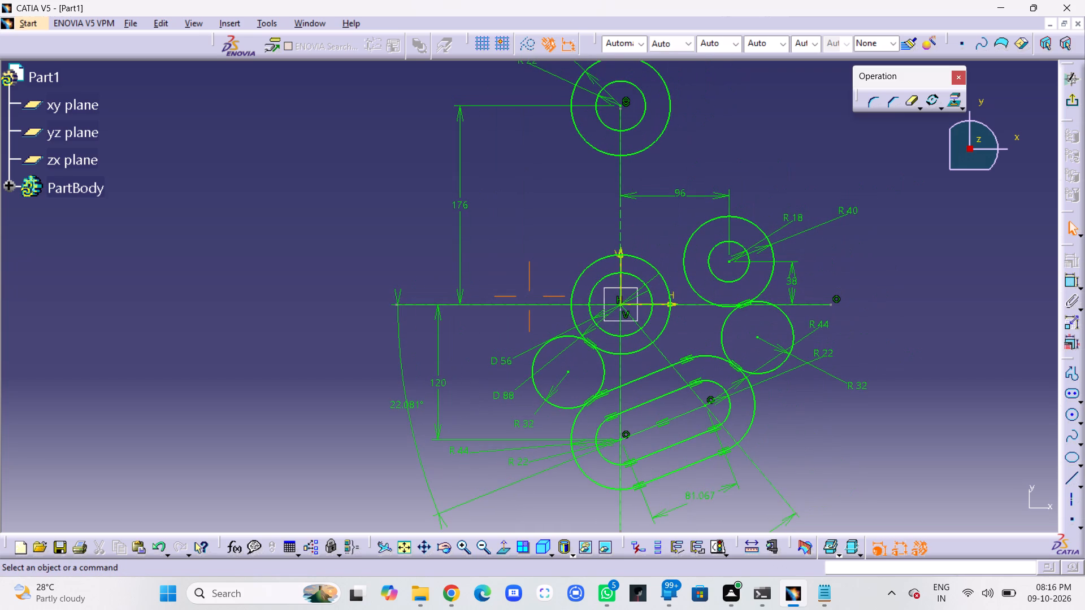
{"action": "middle_click_drag", "start_coordinate": [894, 409], "coordinate": [887, 430]}
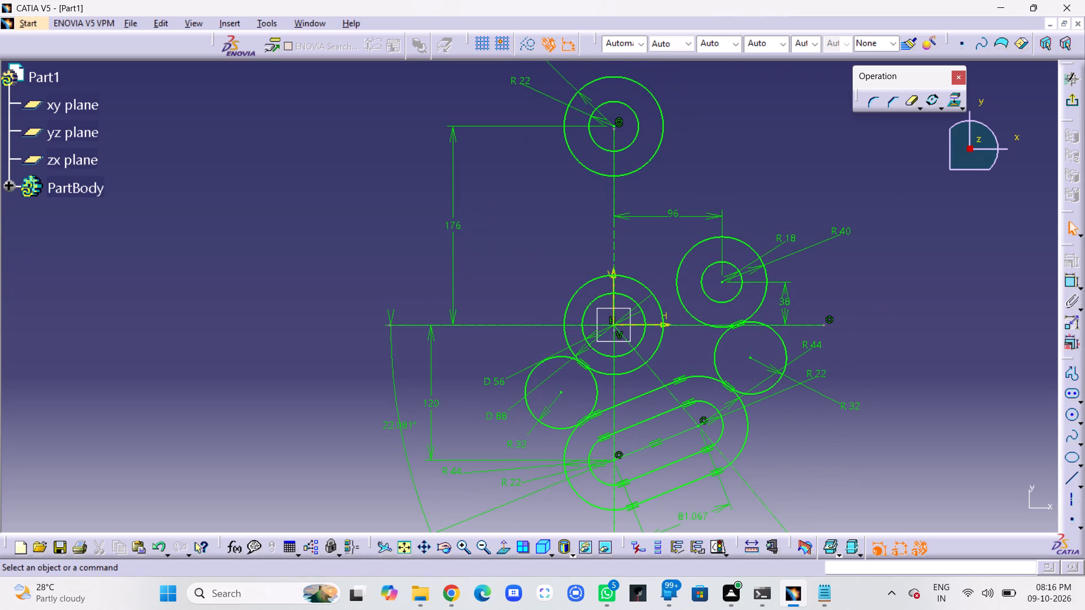
{"action": "left_click", "coordinate": [1073, 413]}
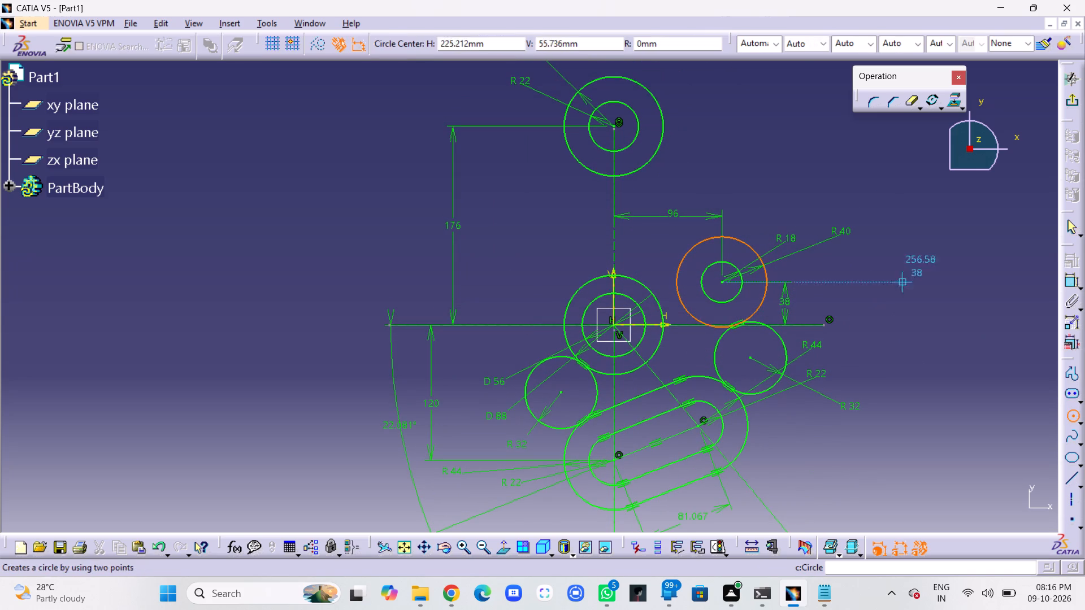
{"action": "left_click", "coordinate": [685, 179]}
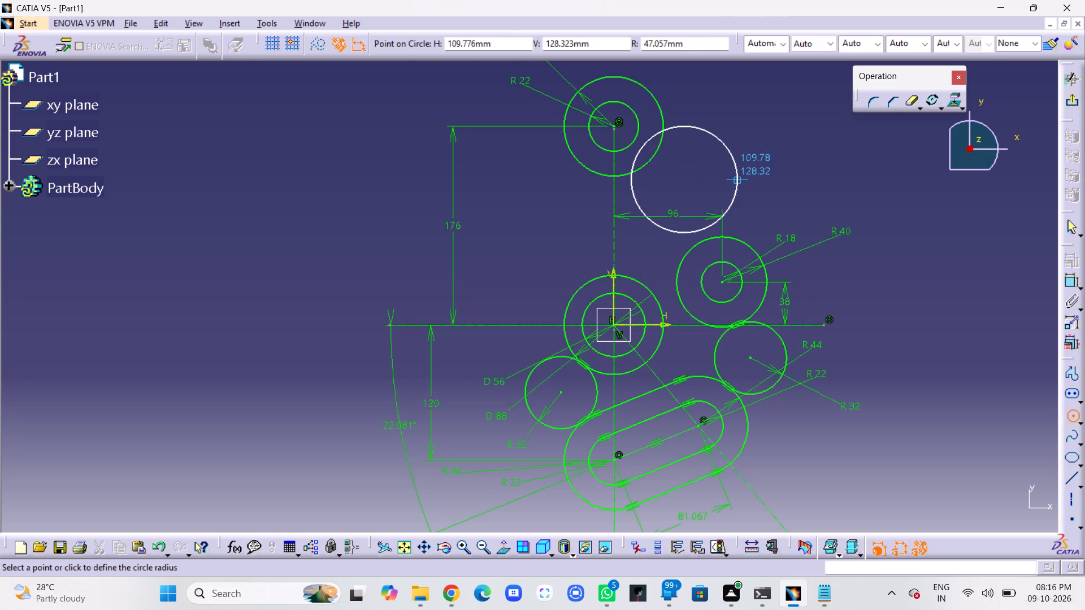
{"action": "left_click", "coordinate": [737, 180]}
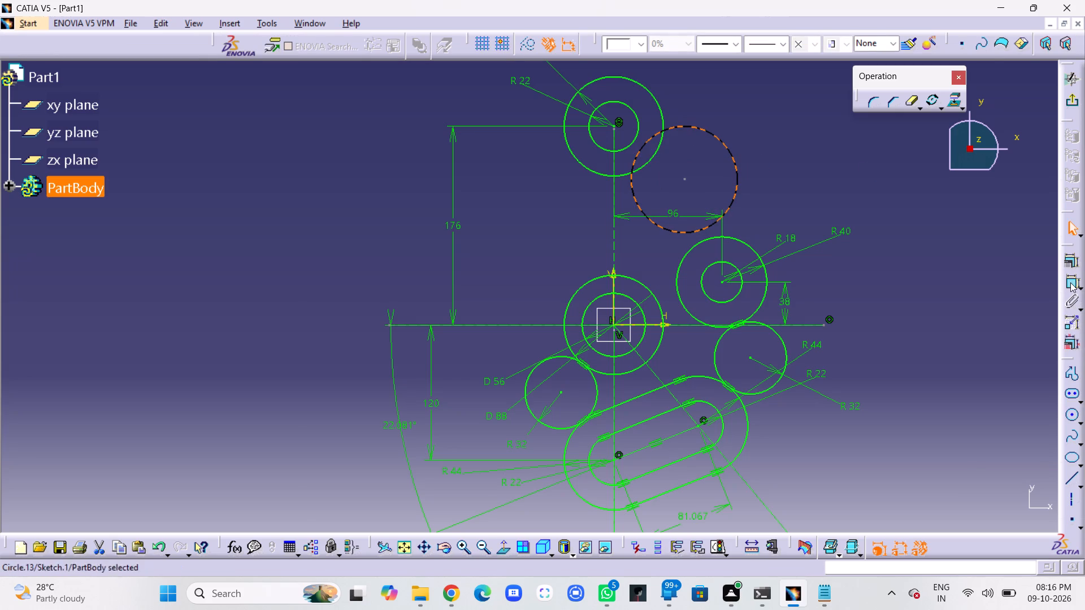
Dimension the new circle's radius and set it to 88 mm.
{"action": "left_click", "coordinate": [1070, 282]}
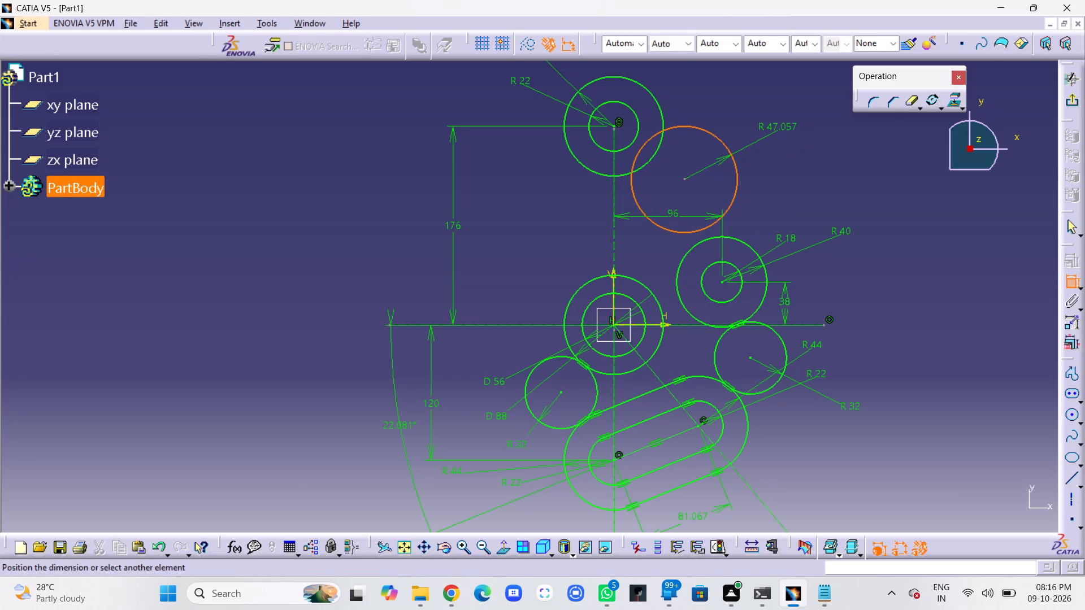
{"action": "left_click", "coordinate": [778, 125]}
{"action": "left_click", "coordinate": [798, 121]}
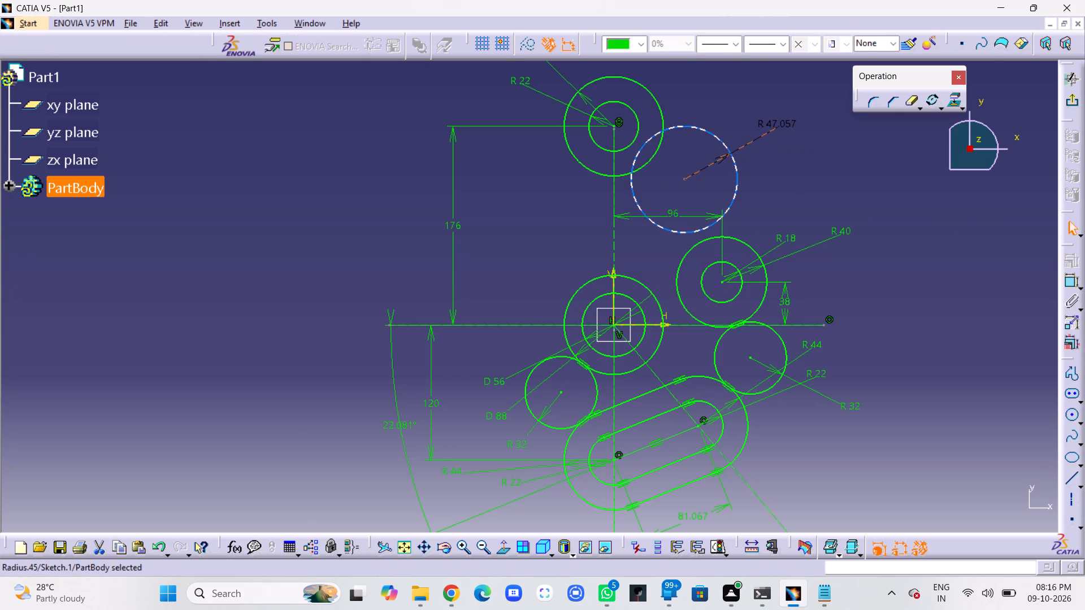
{"action": "double_click", "coordinate": [788, 123]}
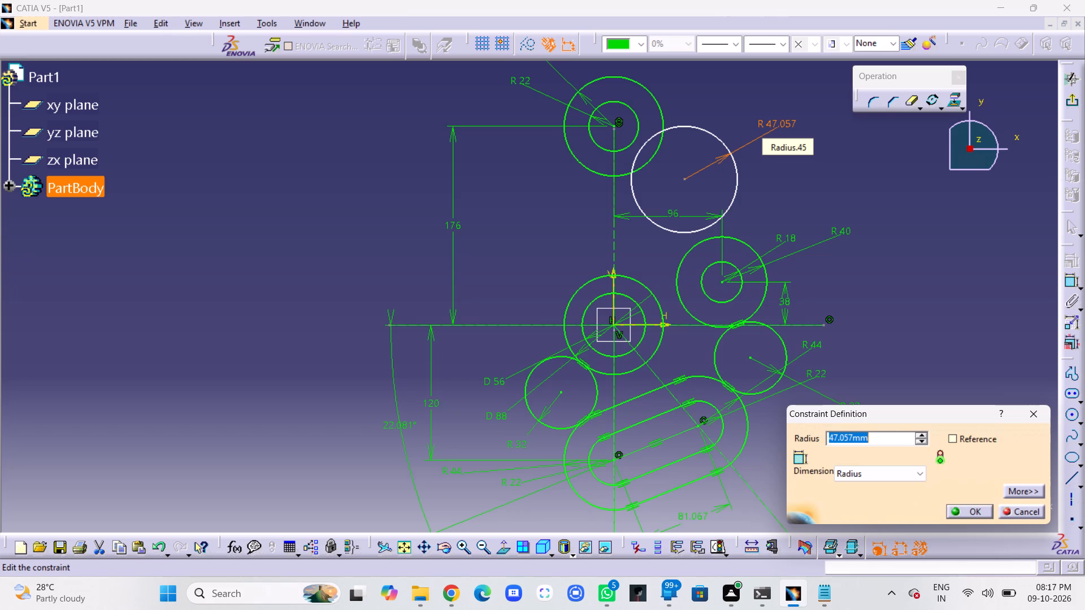
{"action": "type", "text": "88"}
{"action": "key", "text": "Return"}
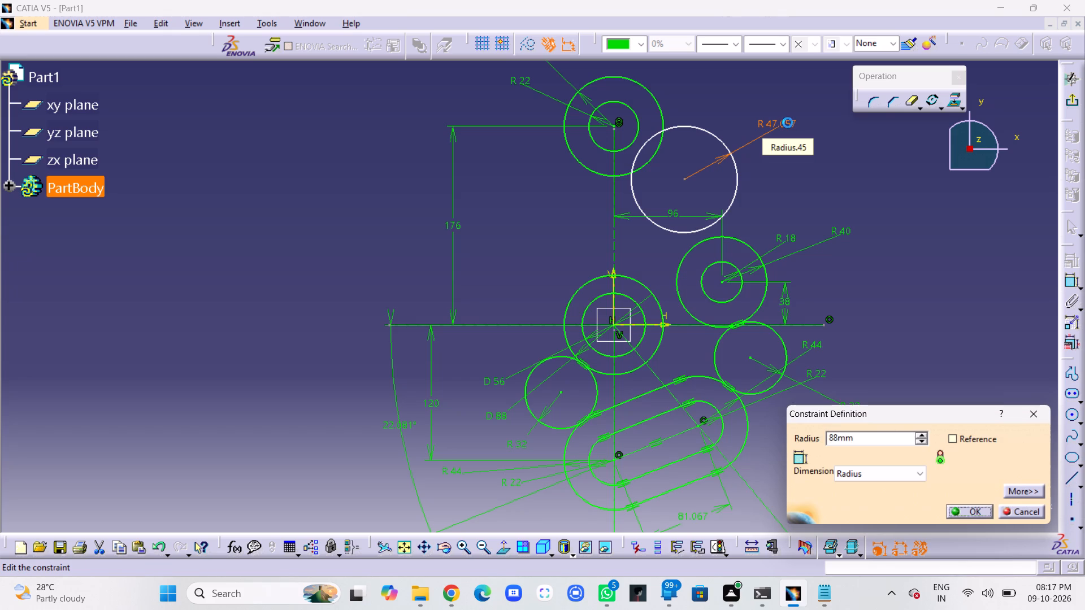
{"action": "left_click", "coordinate": [900, 177]}
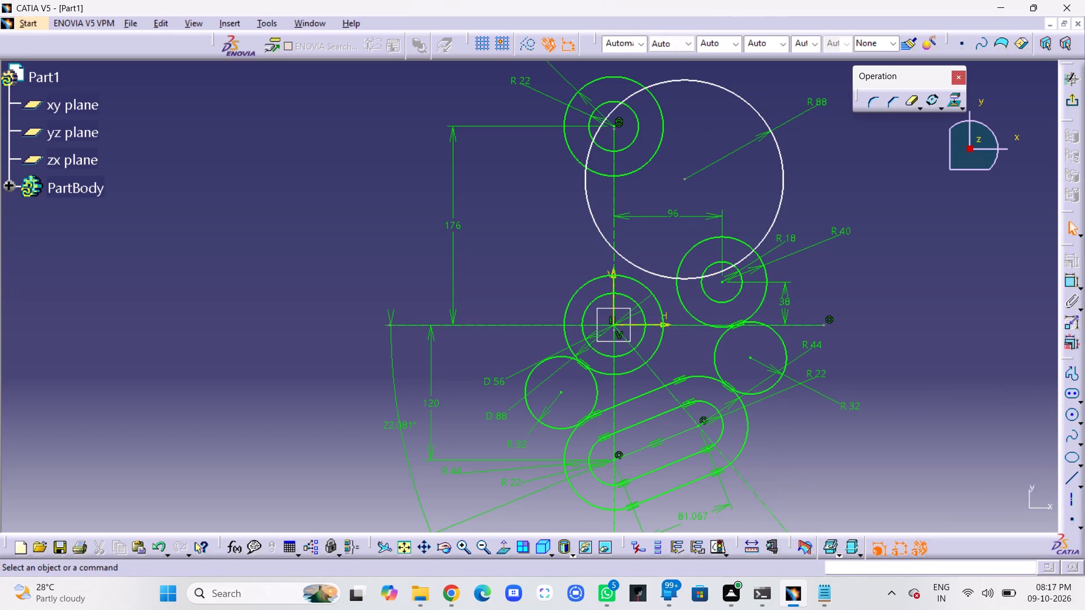
Move the R88 circle up and to the right, outside the uppermost R44 circle and the R40 circle.
{"action": "left_click_drag", "start_coordinate": [684, 178], "coordinate": [758, 141]}
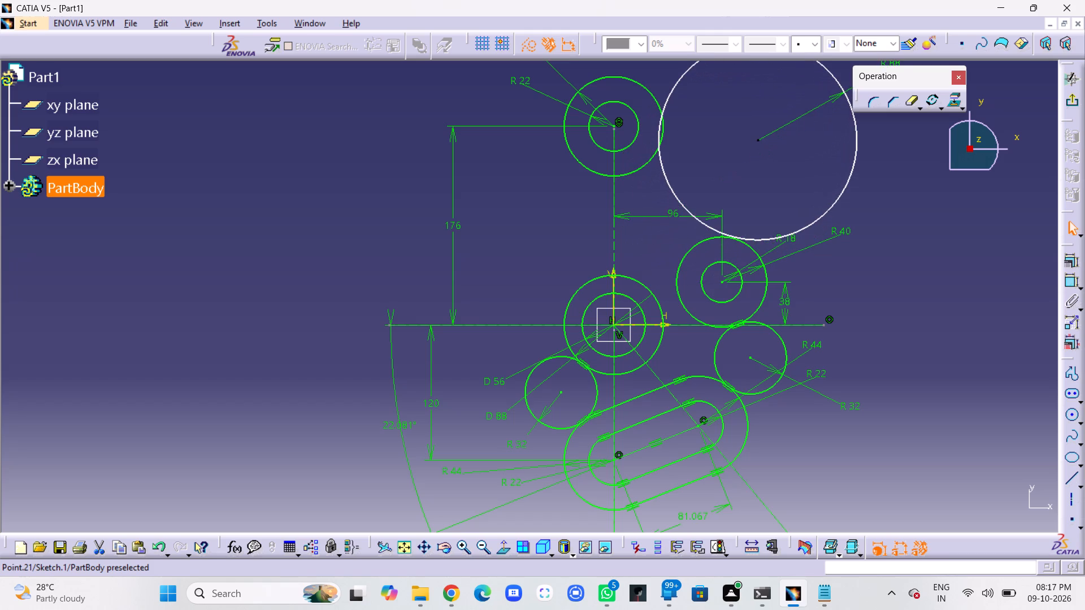
{"action": "left_click_drag", "start_coordinate": [758, 141], "coordinate": [769, 138]}
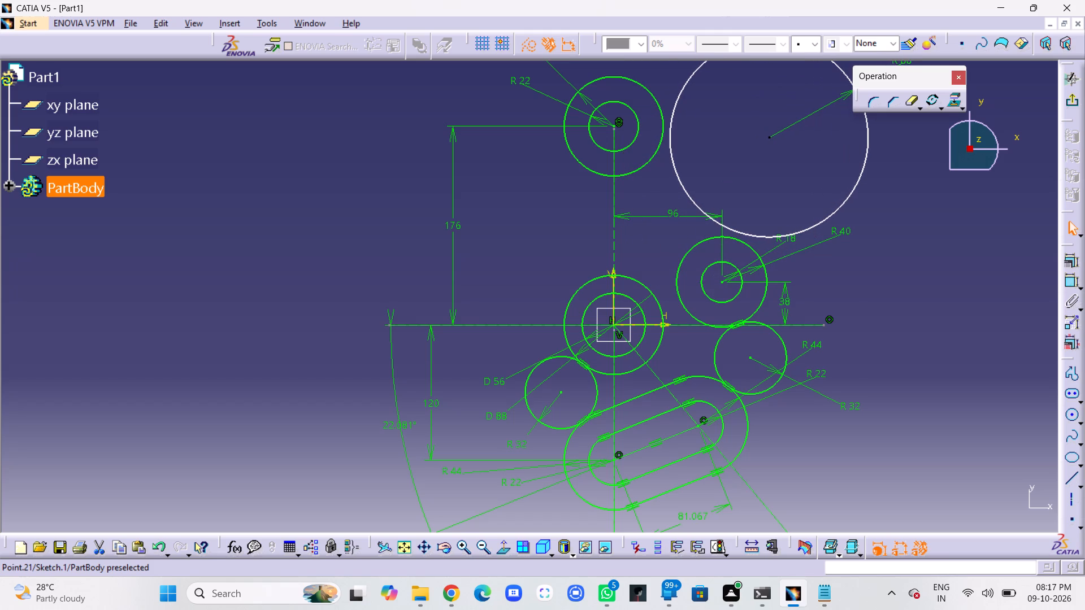
{"action": "left_click_drag", "start_coordinate": [769, 138], "coordinate": [765, 139]}
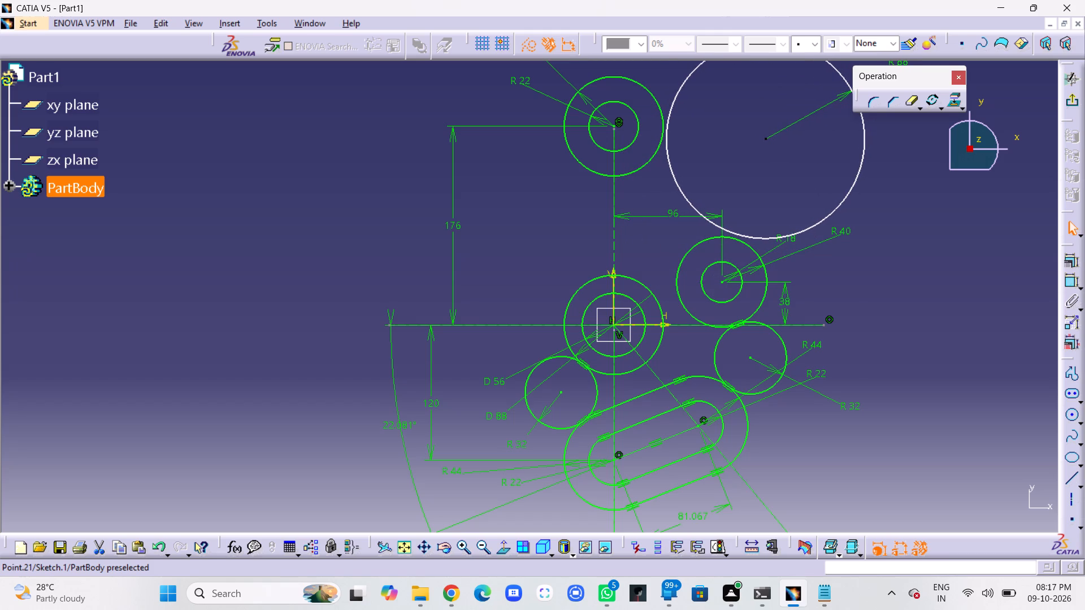
{"action": "left_click_drag", "start_coordinate": [765, 139], "coordinate": [766, 139]}
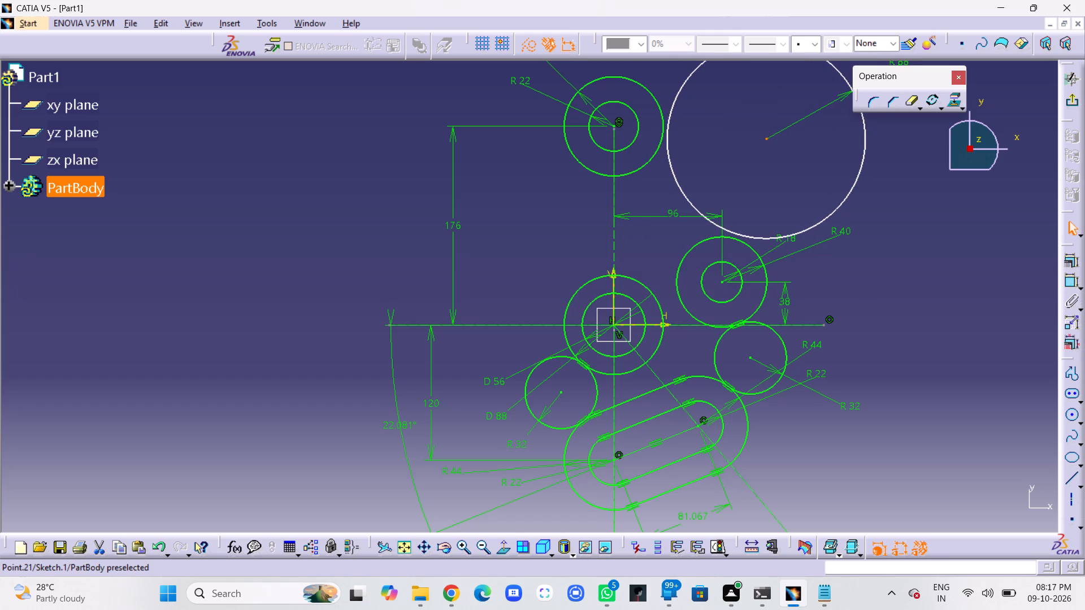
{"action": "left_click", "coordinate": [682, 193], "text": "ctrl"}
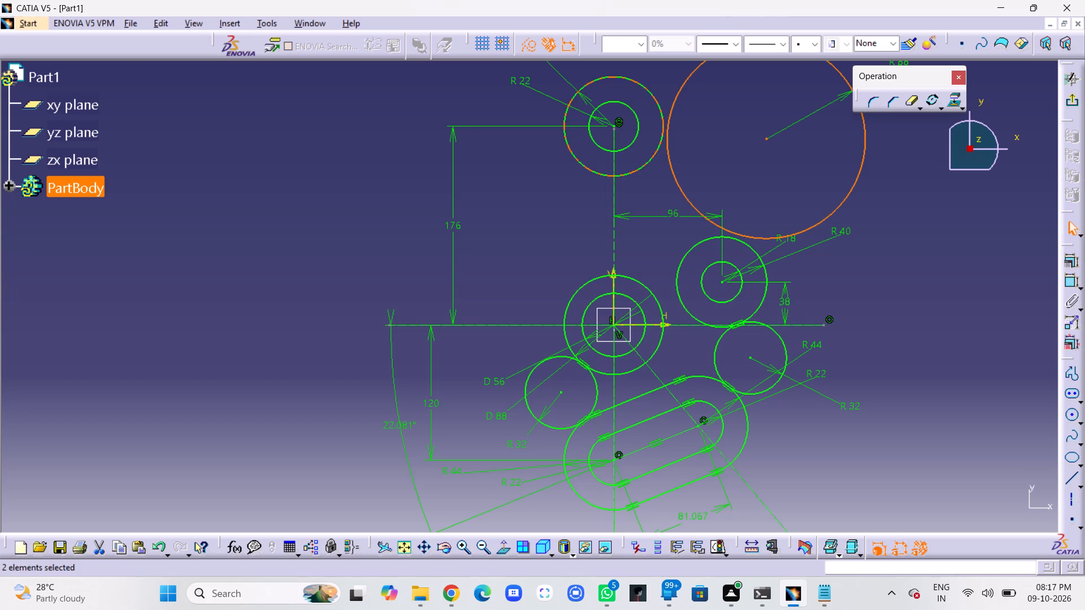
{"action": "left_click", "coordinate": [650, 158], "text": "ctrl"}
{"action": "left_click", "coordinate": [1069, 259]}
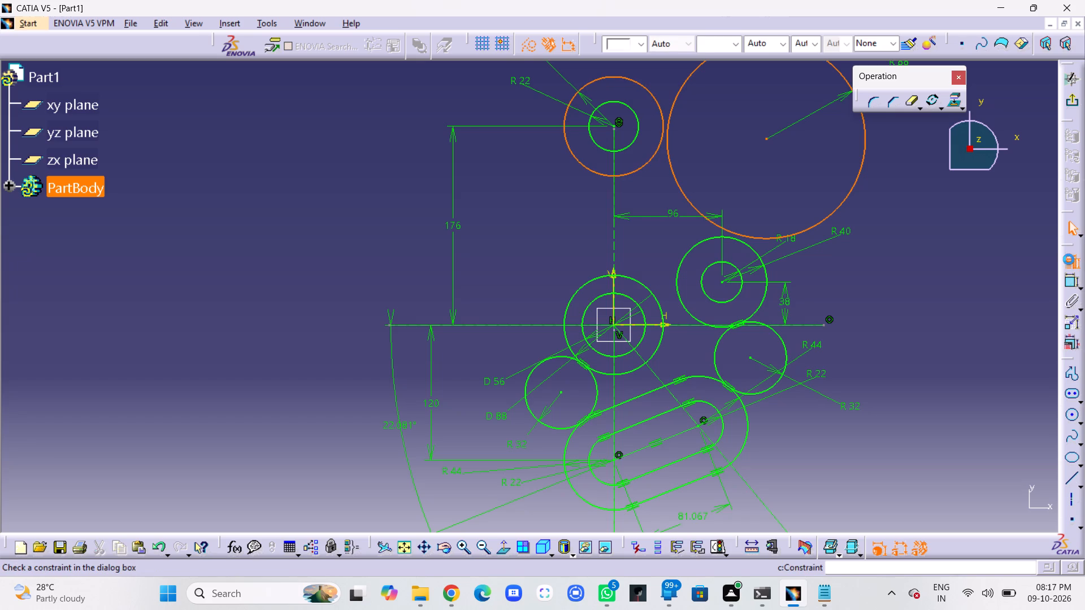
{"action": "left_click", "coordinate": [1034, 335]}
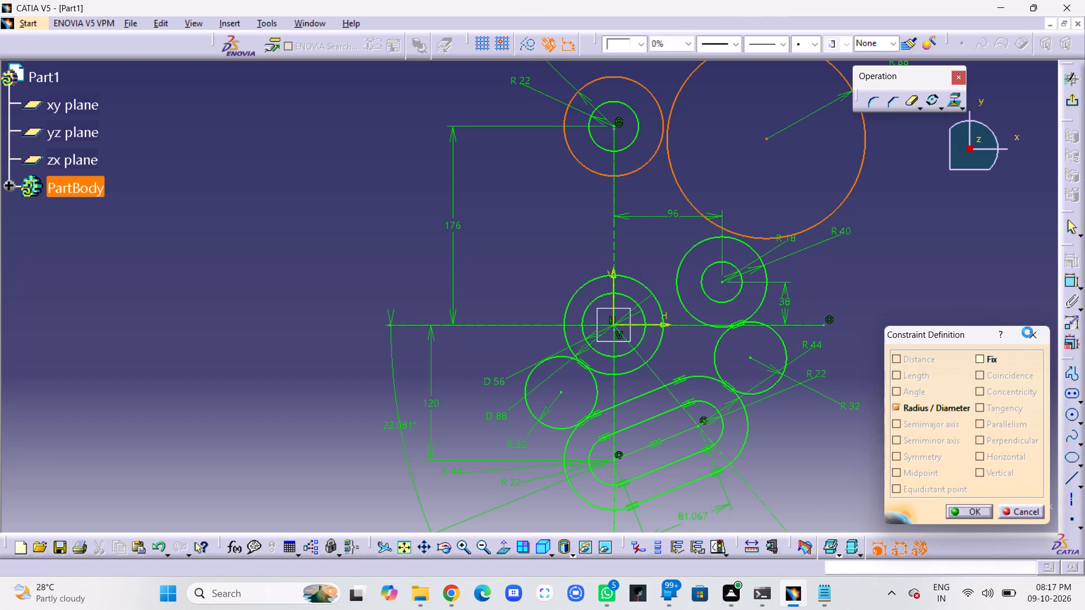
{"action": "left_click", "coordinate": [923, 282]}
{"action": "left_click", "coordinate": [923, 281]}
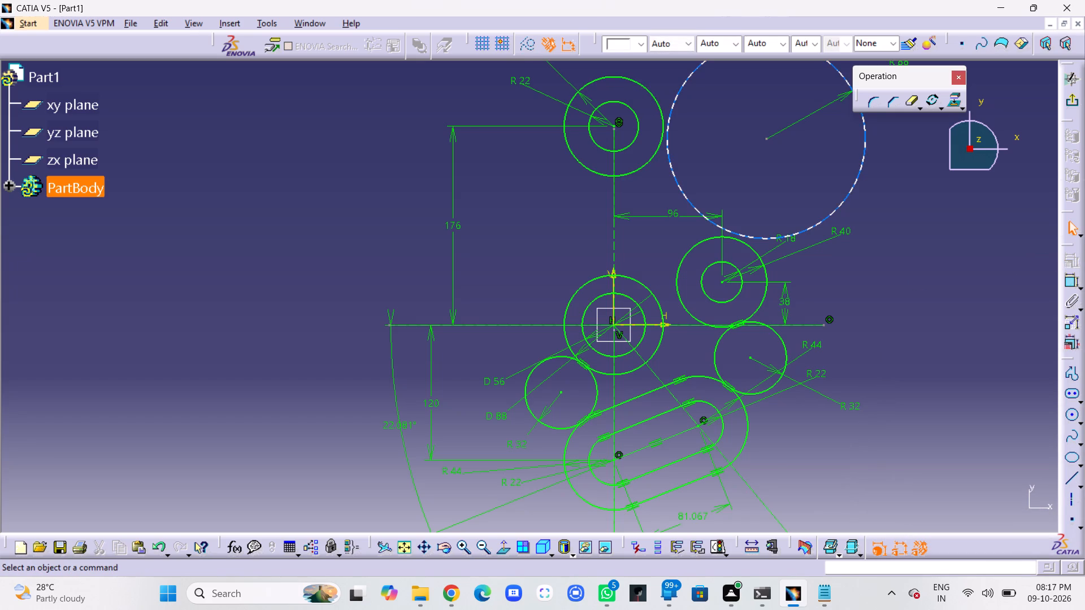
Make the R88 circle tangent to the outer circle of the uppermost R44/R22 pair.
{"action": "left_click", "coordinate": [672, 176]}
{"action": "left_click", "coordinate": [653, 155], "text": "ctrl"}
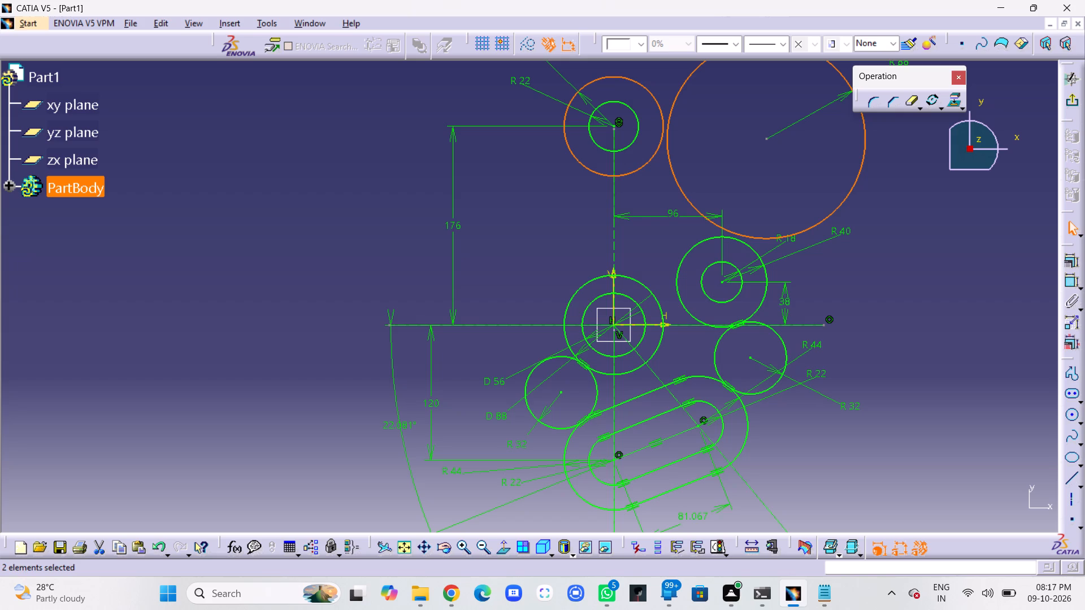
{"action": "left_click", "coordinate": [1070, 259]}
{"action": "left_click", "coordinate": [978, 407]}
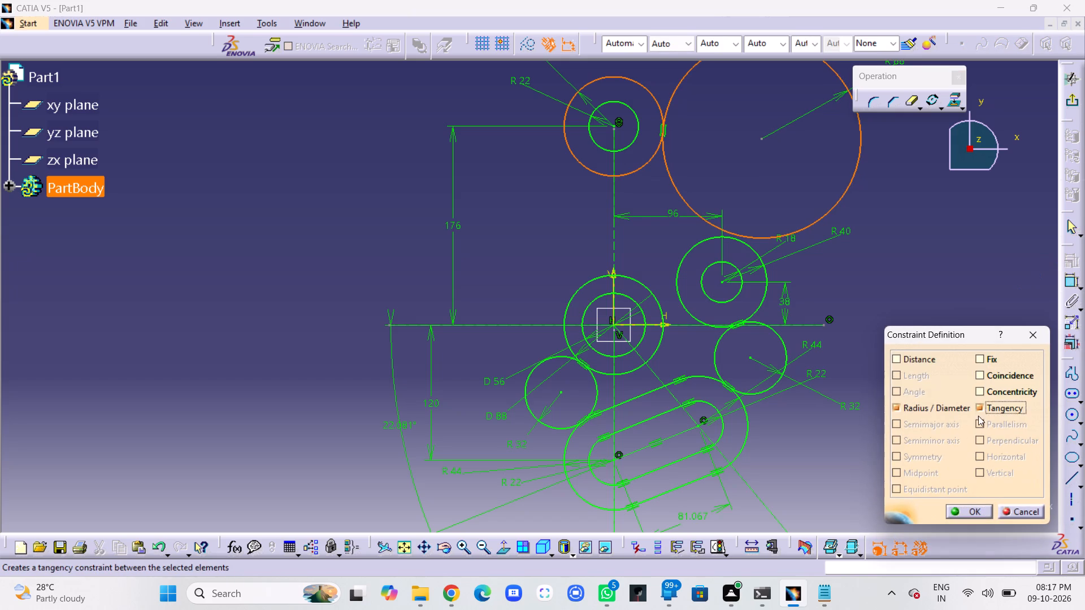
{"action": "left_click", "coordinate": [960, 510]}
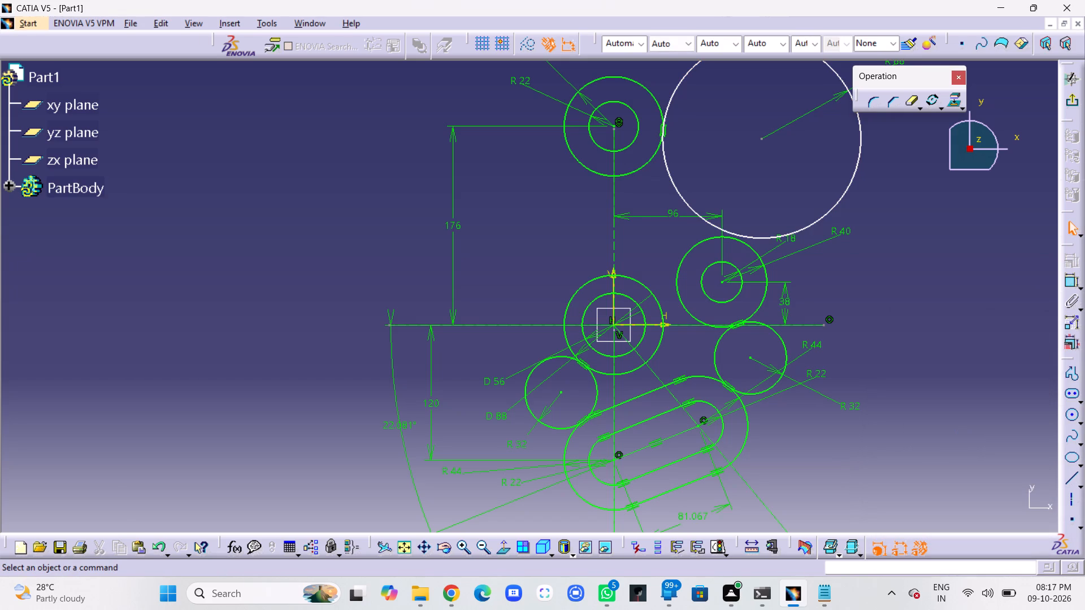
Make the R88 circle tangent to the R40 circle below it.
{"action": "left_click", "coordinate": [755, 238]}
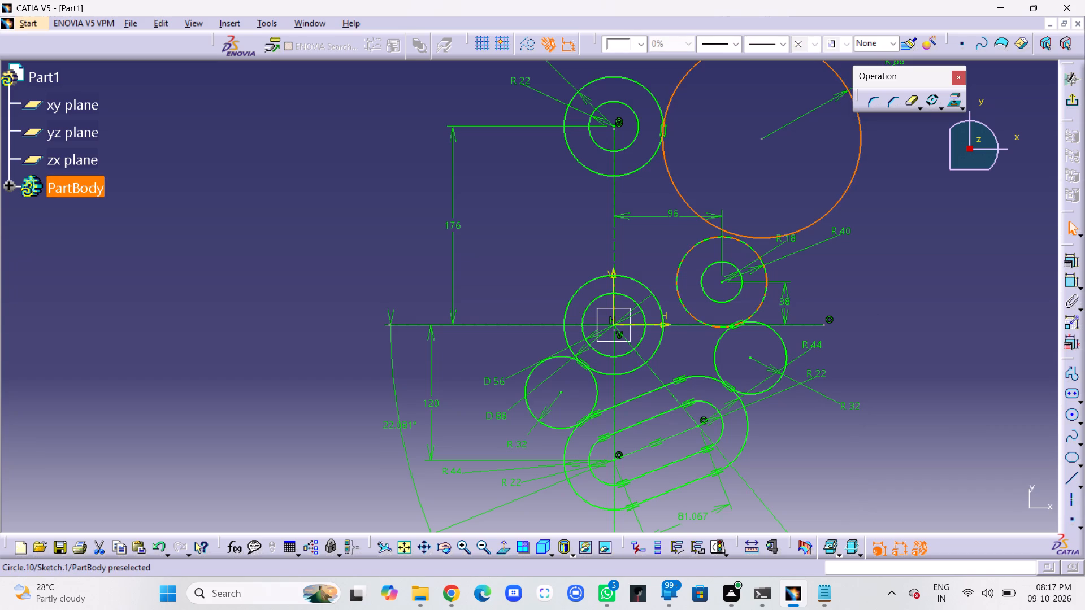
{"action": "left_click", "coordinate": [748, 250], "text": "ctrl"}
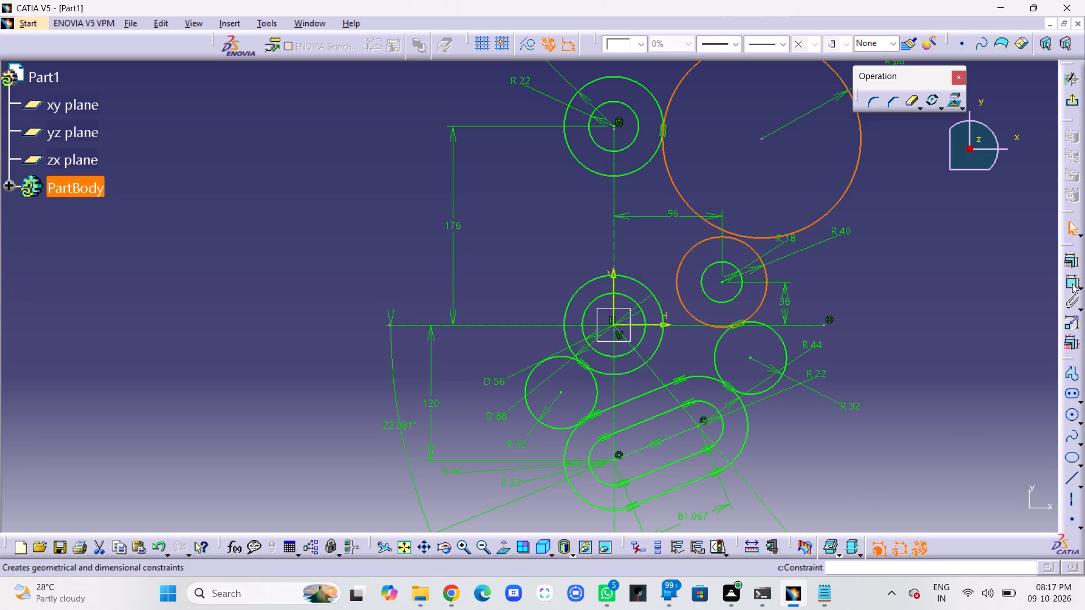
{"action": "left_click", "coordinate": [1068, 259]}
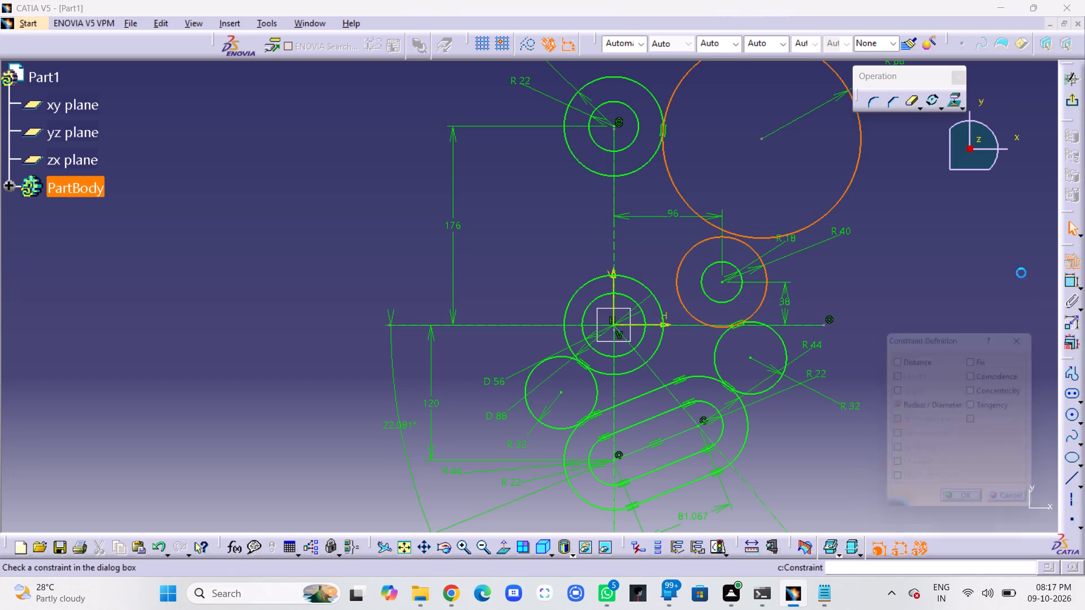
{"action": "left_click", "coordinate": [982, 406]}
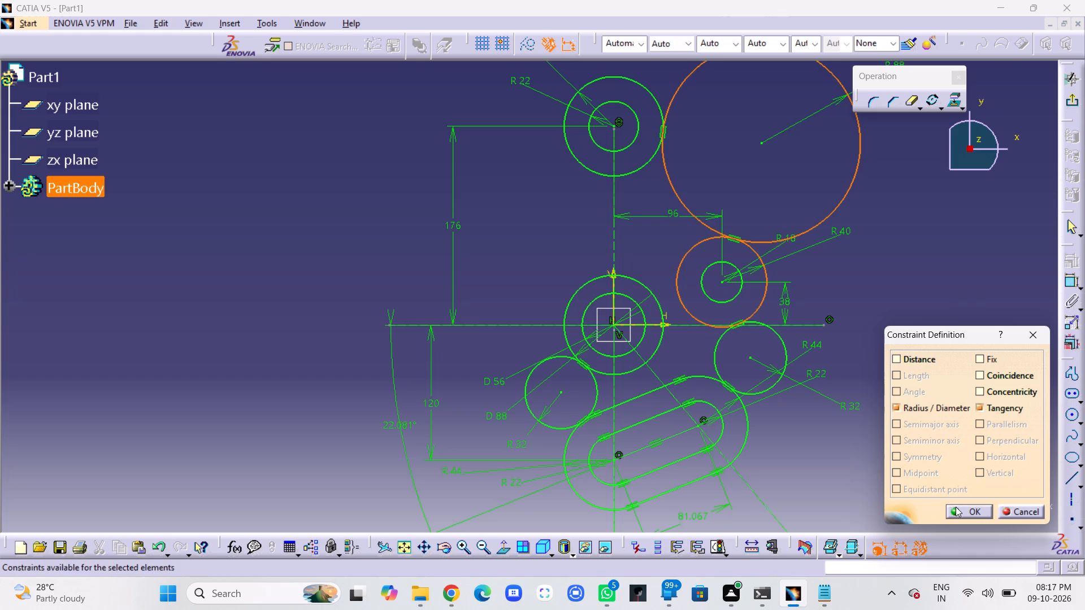
{"action": "left_click", "coordinate": [958, 509]}
{"action": "left_click", "coordinate": [917, 285]}
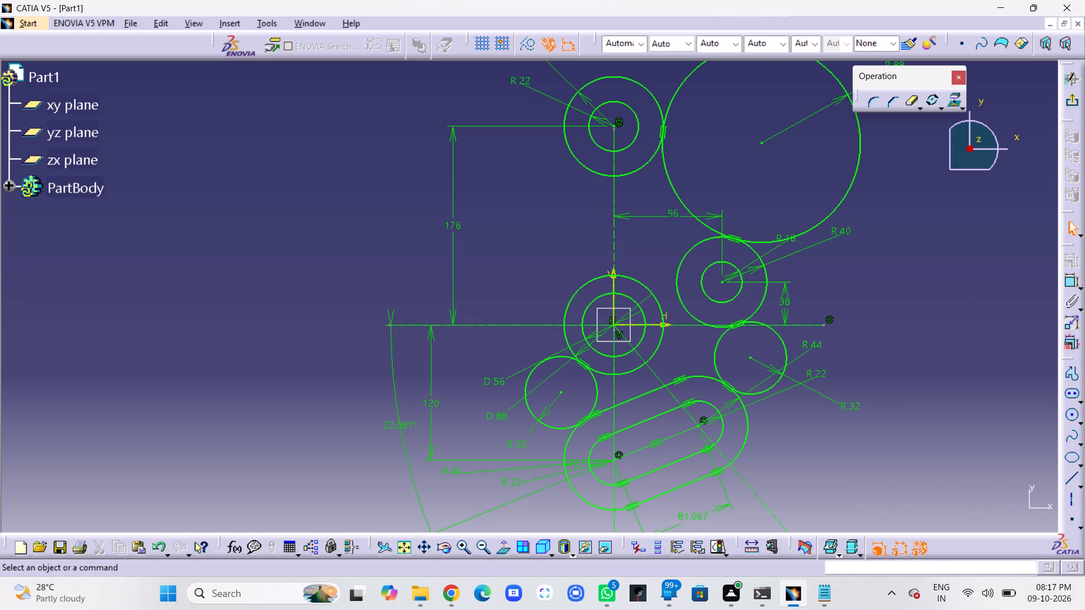
Sketch a line about 245 mm long from the left side of the left-hand R32 circle to the uppermost R44 circle.
{"action": "left_click", "coordinate": [1075, 415]}
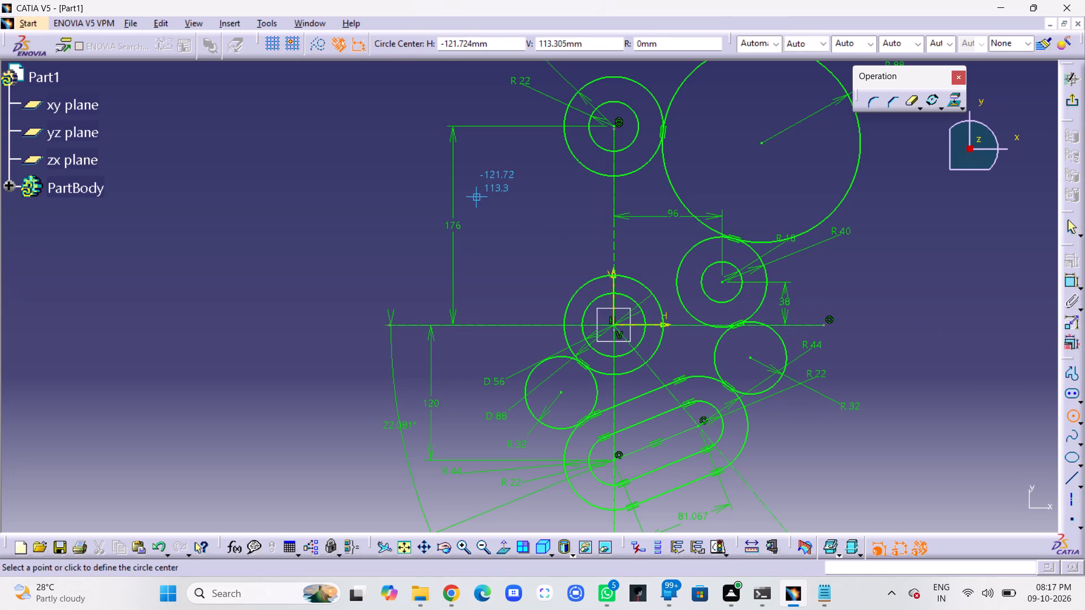
{"action": "key", "text": "Escape"}
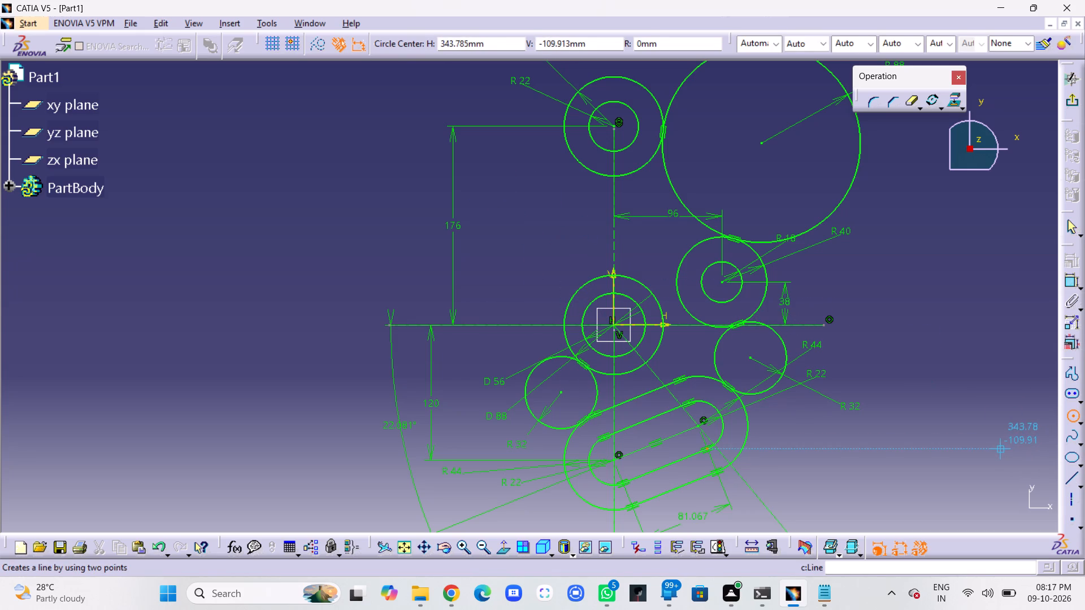
{"action": "left_click", "coordinate": [1077, 477]}
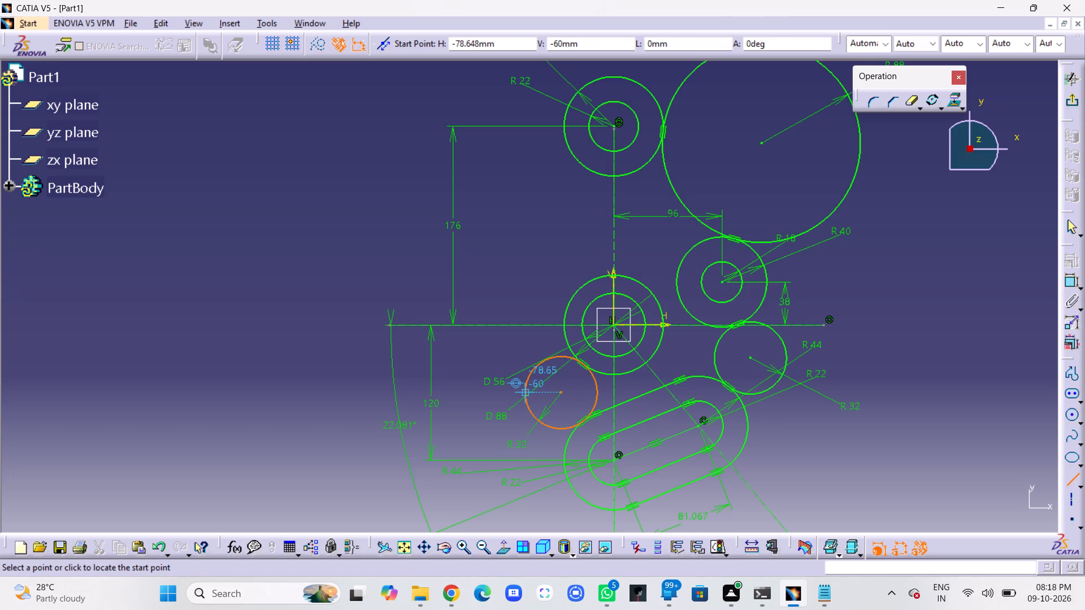
{"action": "left_click", "coordinate": [525, 392]}
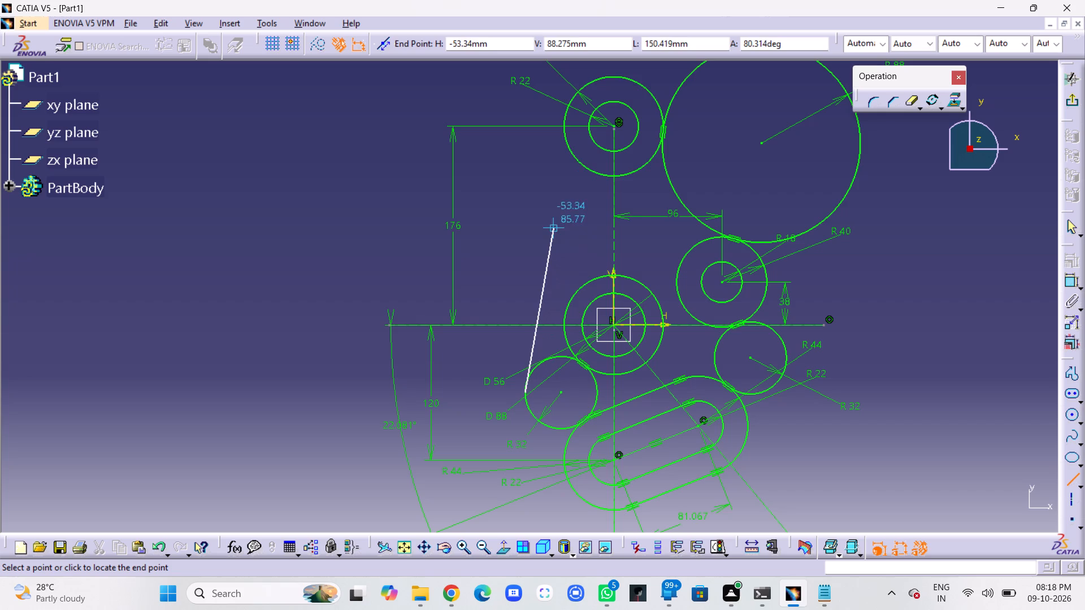
{"action": "left_click", "coordinate": [565, 116]}
{"action": "left_click", "coordinate": [527, 185]}
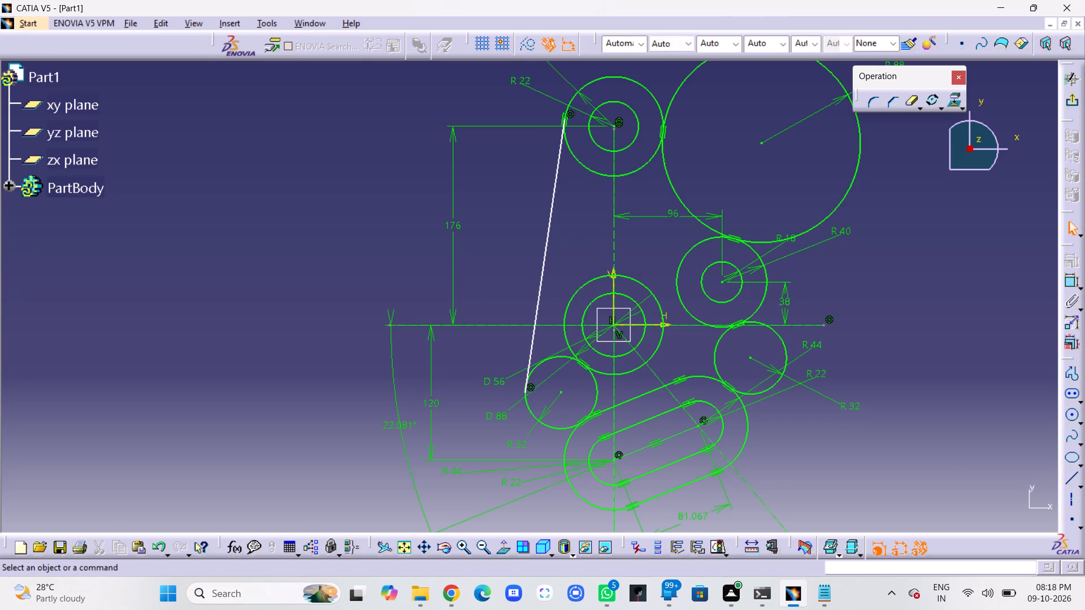
Make the new line tangent to the left-hand R32 circle.
{"action": "left_click", "coordinate": [549, 220]}
{"action": "left_click", "coordinate": [529, 408], "text": "ctrl"}
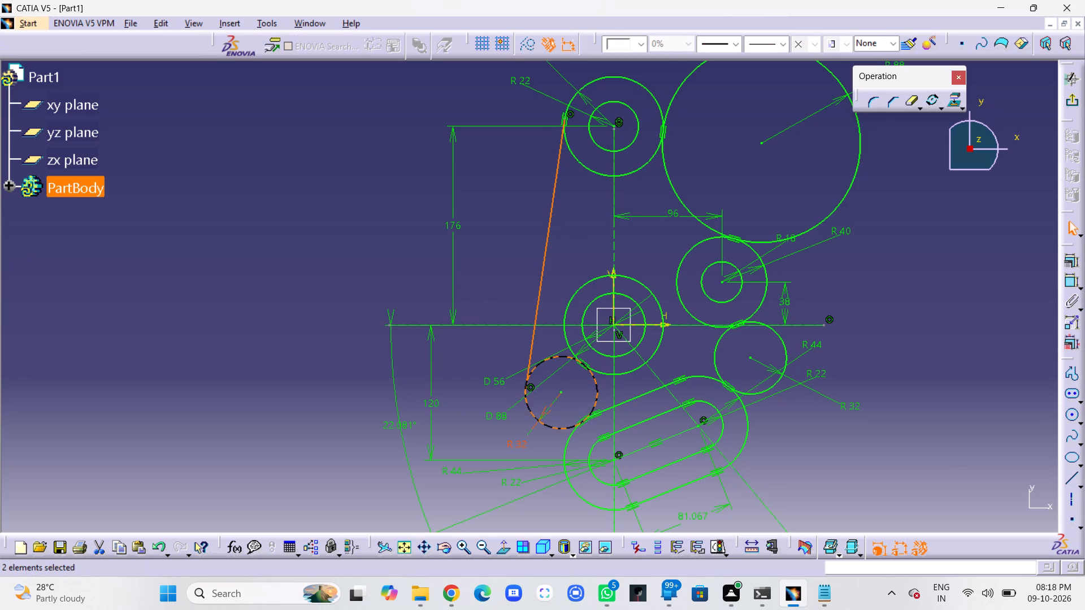
{"action": "left_click", "coordinate": [1075, 263]}
{"action": "left_click", "coordinate": [981, 406]}
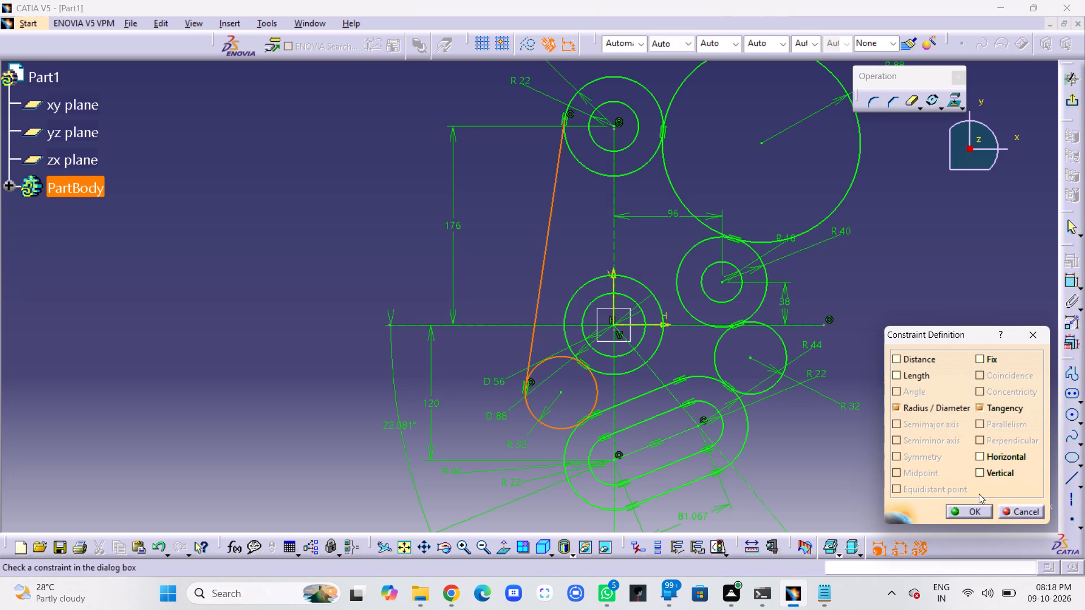
{"action": "left_click", "coordinate": [974, 512]}
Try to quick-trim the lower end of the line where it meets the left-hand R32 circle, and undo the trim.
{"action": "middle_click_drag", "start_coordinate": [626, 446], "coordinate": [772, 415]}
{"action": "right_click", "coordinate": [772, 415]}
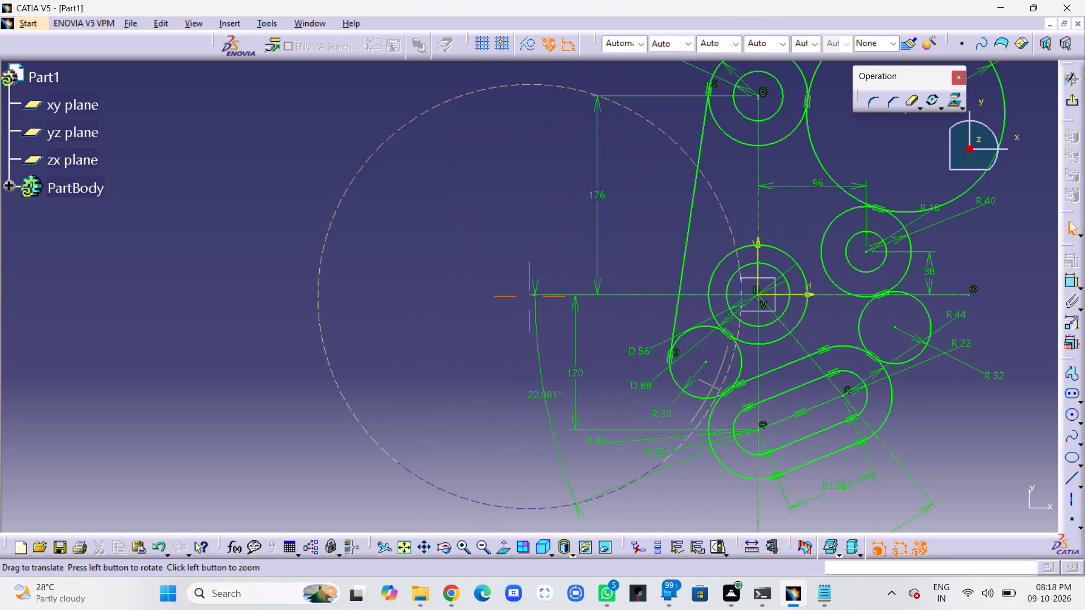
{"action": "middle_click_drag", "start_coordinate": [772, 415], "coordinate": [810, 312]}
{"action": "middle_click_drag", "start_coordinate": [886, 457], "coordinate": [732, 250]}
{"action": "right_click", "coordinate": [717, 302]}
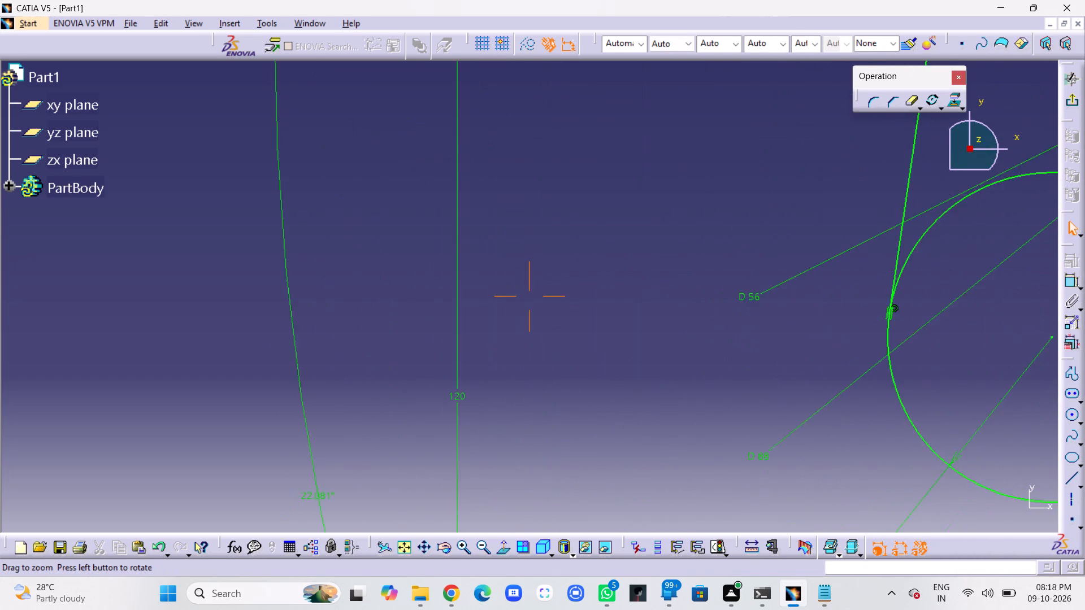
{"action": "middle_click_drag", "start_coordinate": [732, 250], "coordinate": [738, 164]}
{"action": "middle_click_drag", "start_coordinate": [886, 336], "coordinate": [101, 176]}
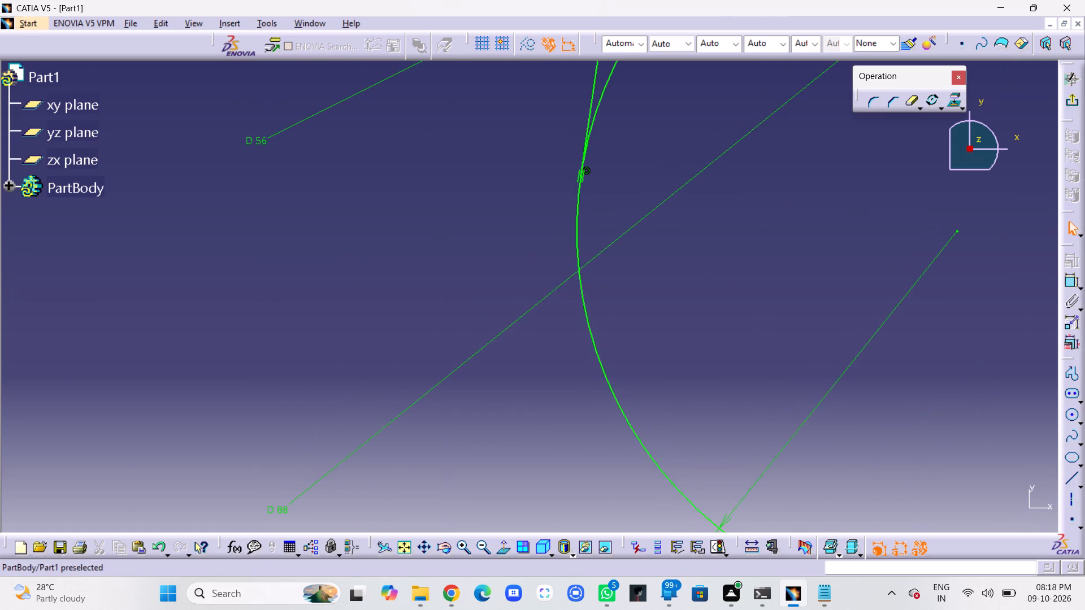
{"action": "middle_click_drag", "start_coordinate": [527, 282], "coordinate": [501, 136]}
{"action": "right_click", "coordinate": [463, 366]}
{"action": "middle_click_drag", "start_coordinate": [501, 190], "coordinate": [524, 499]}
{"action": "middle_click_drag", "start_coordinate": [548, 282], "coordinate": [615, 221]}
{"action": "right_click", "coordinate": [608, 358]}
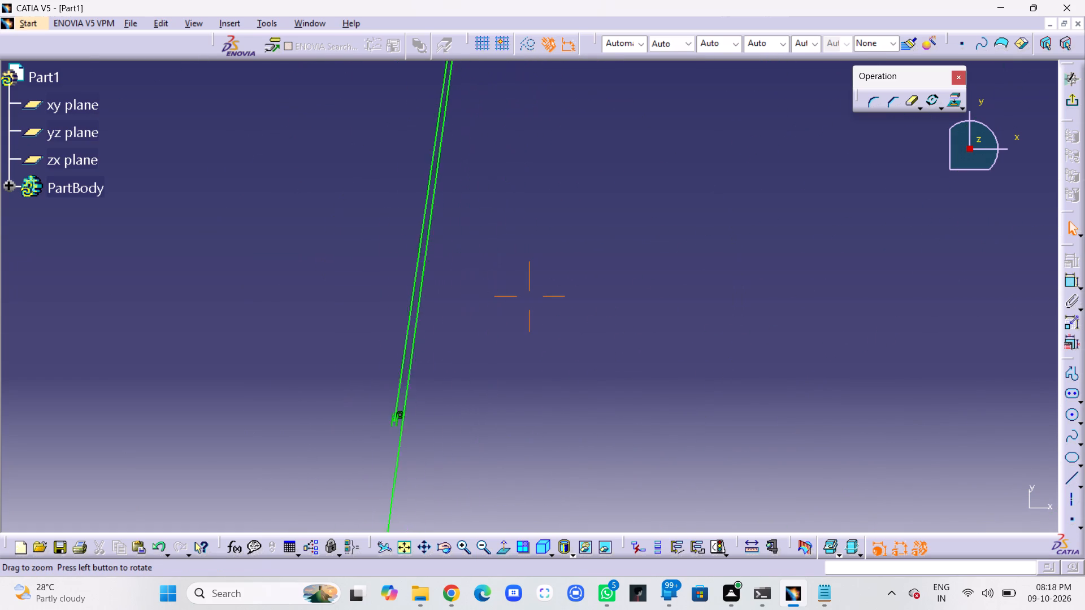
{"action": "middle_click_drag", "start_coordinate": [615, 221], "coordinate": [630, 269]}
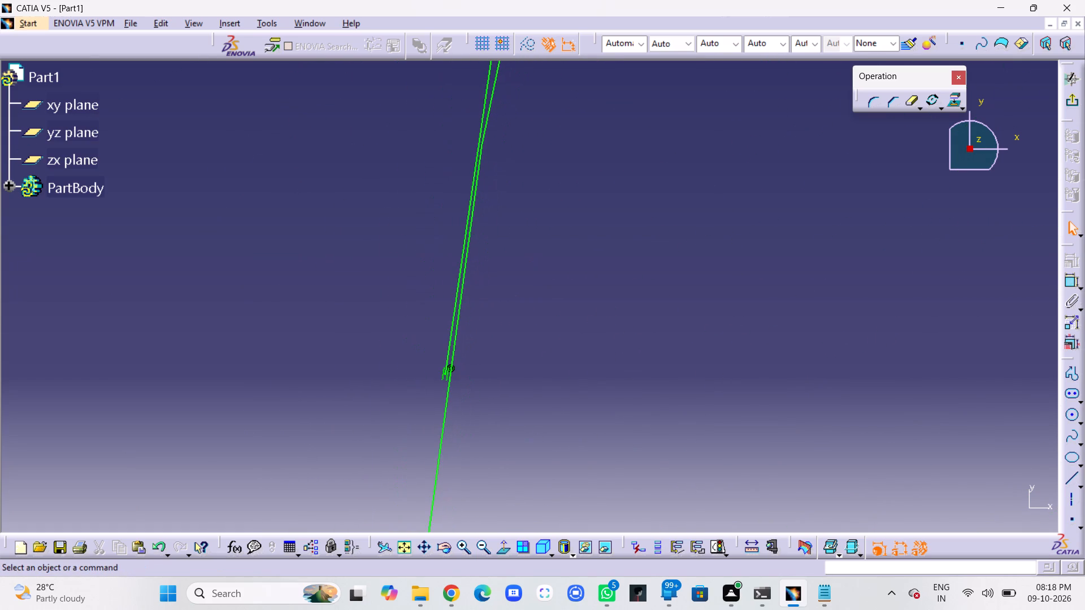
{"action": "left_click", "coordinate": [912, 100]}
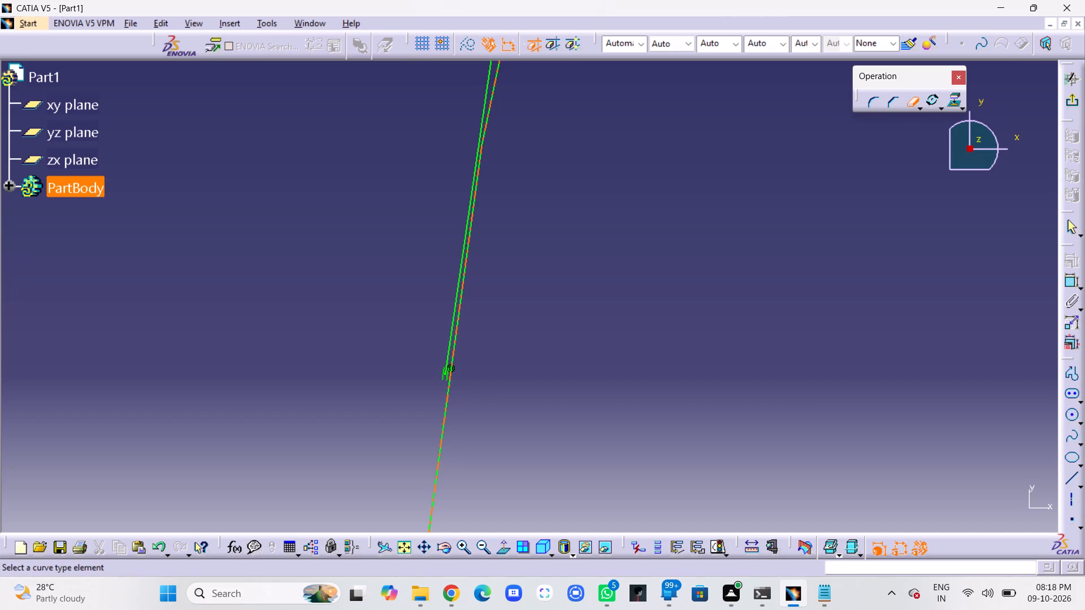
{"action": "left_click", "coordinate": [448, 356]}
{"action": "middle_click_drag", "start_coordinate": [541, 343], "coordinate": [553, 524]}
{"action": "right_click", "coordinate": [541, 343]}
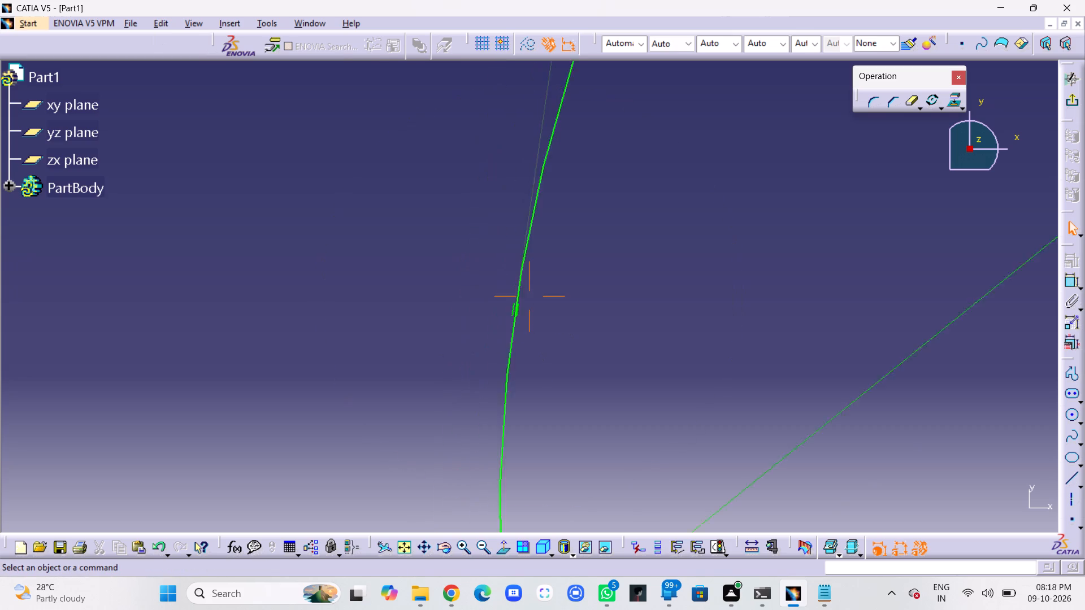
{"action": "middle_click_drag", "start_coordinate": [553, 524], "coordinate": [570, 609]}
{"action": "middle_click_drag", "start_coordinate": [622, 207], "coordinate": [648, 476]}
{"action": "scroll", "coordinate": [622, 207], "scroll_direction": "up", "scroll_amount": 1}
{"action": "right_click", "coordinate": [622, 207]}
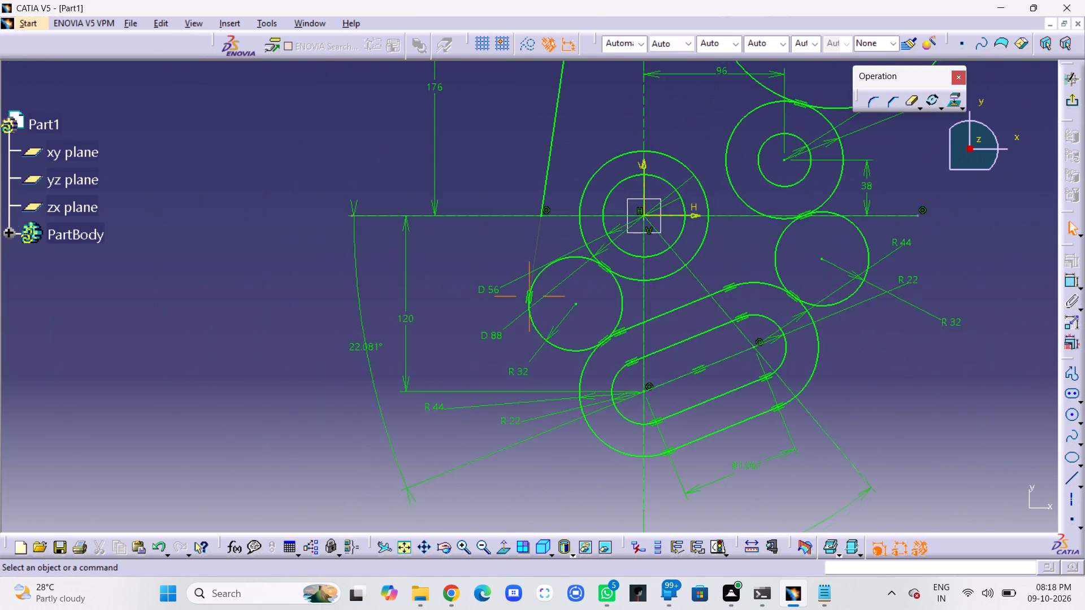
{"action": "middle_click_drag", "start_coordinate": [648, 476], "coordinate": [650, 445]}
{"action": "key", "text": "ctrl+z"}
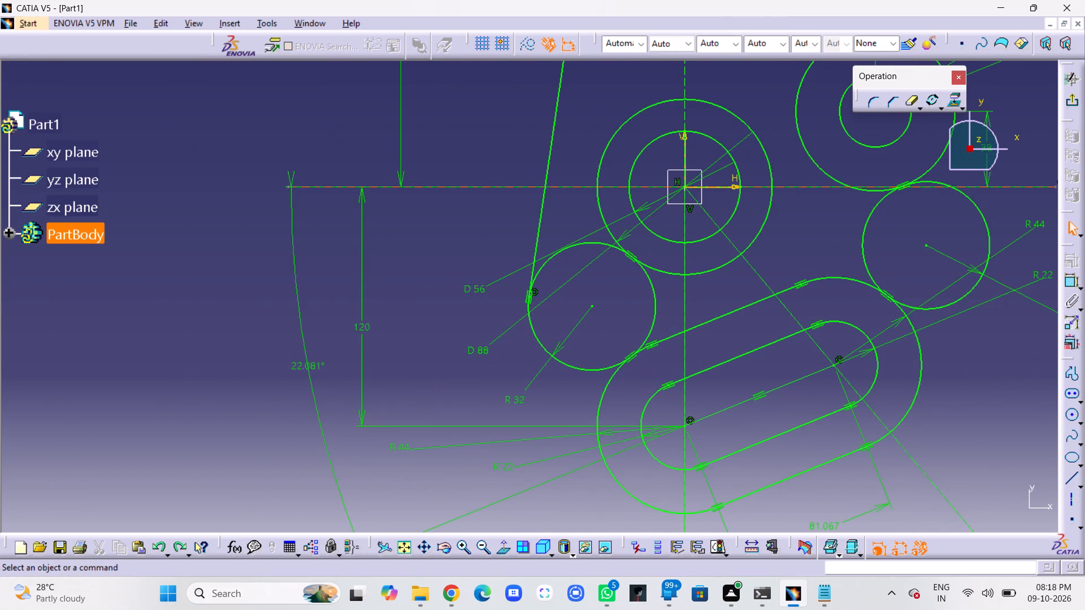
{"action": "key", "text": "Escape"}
Trim the R88, R40 and right-hand R32 circles down to the tangent arcs that form the right side of the profile.
{"action": "middle_click_drag", "start_coordinate": [482, 198], "coordinate": [499, 264]}
{"action": "right_click", "coordinate": [482, 198]}
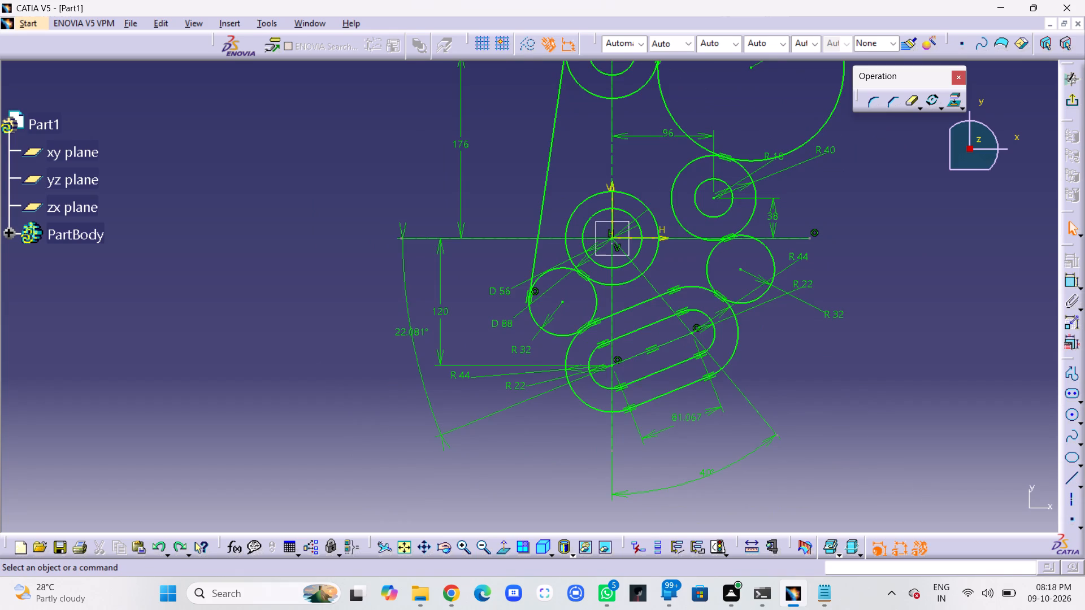
{"action": "middle_click_drag", "start_coordinate": [865, 253], "coordinate": [771, 359]}
{"action": "right_click", "coordinate": [761, 352]}
{"action": "middle_click_drag", "start_coordinate": [735, 389], "coordinate": [796, 352]}
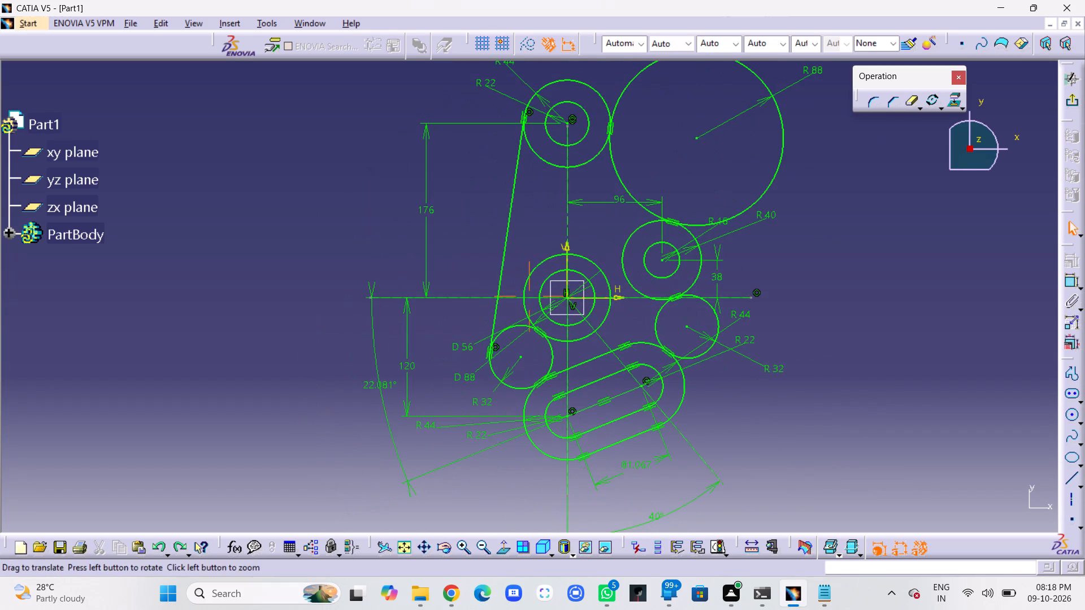
{"action": "middle_click_drag", "start_coordinate": [796, 352], "coordinate": [797, 352]}
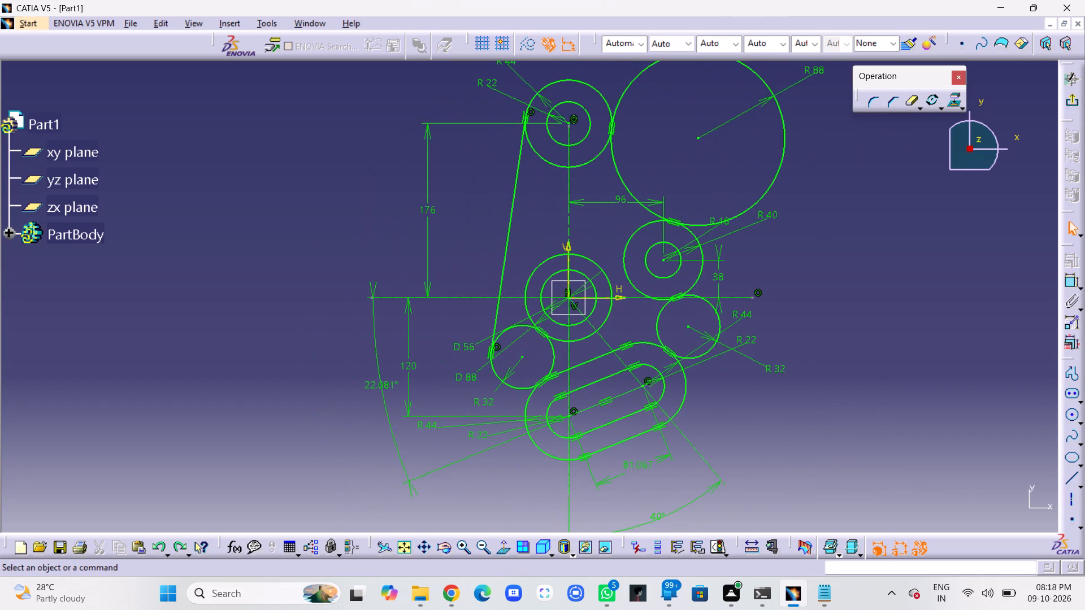
{"action": "double_click", "coordinate": [913, 102]}
{"action": "left_click", "coordinate": [783, 141]}
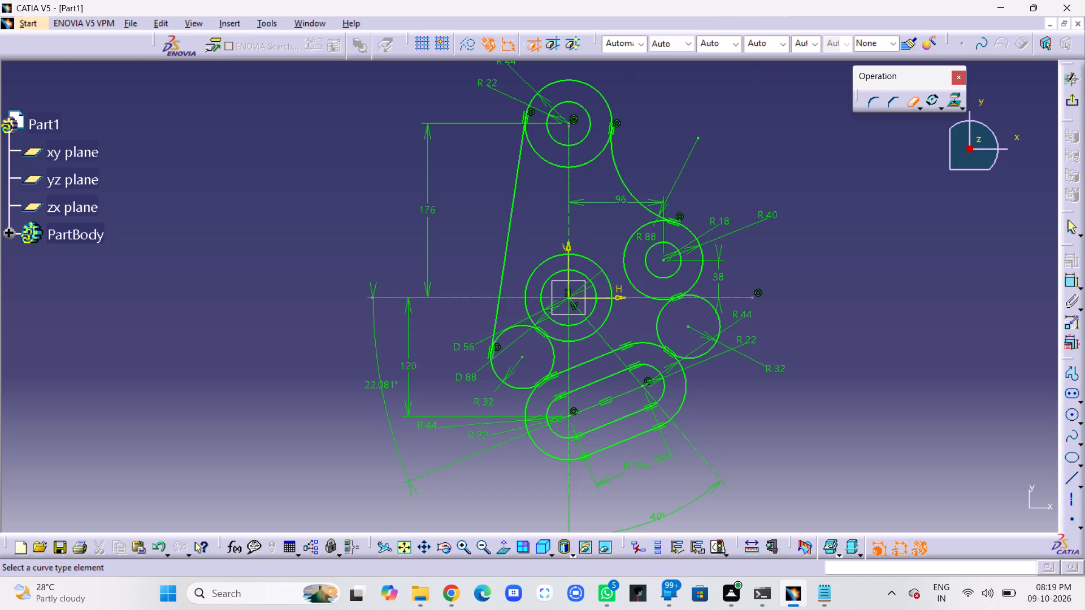
{"action": "left_click", "coordinate": [630, 245]}
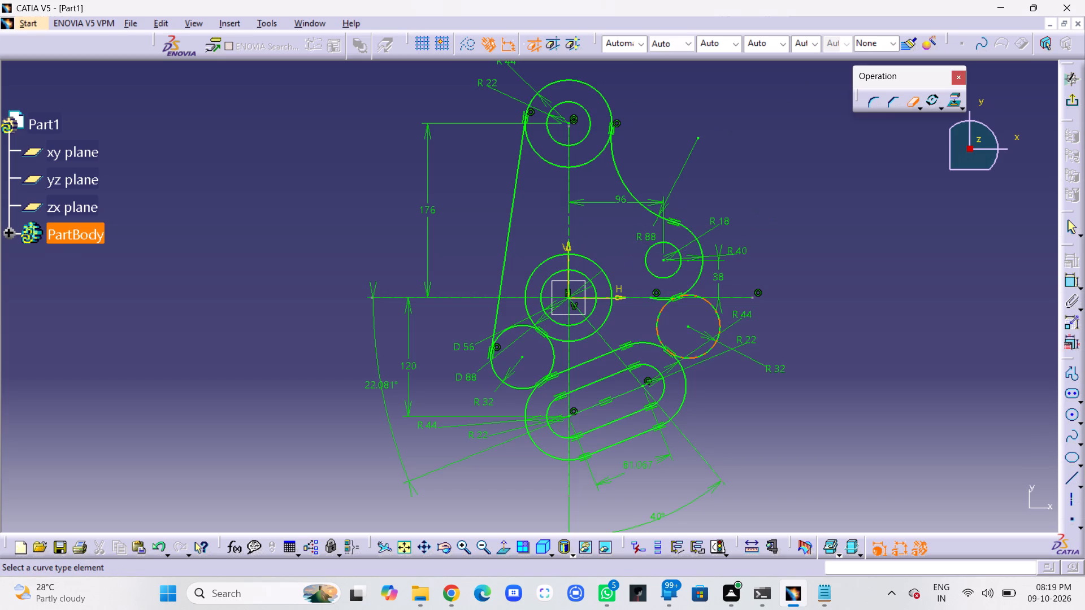
{"action": "left_click", "coordinate": [721, 318]}
{"action": "left_click", "coordinate": [695, 293]}
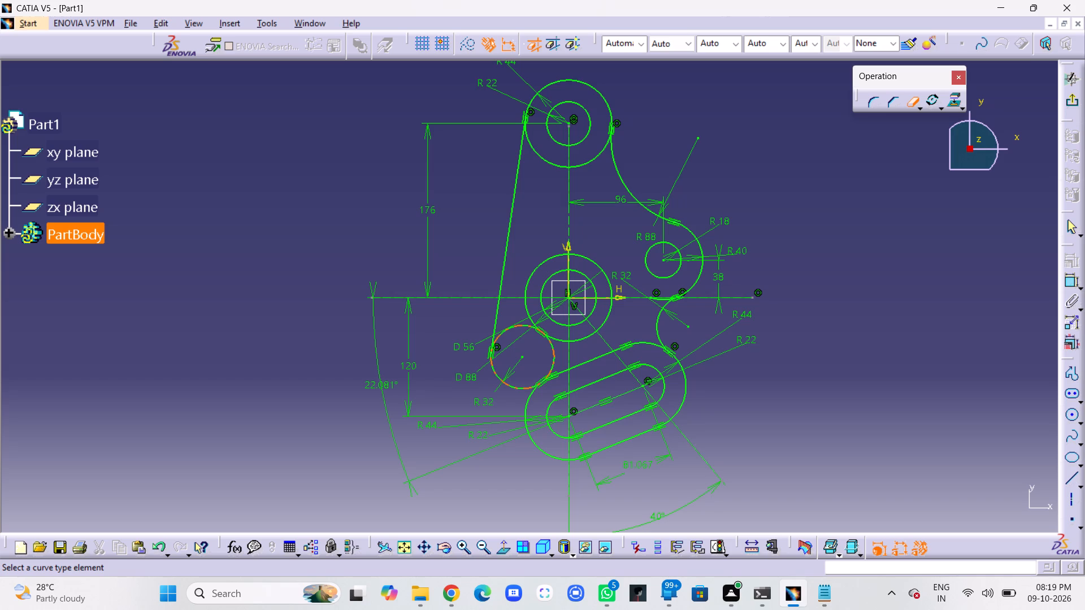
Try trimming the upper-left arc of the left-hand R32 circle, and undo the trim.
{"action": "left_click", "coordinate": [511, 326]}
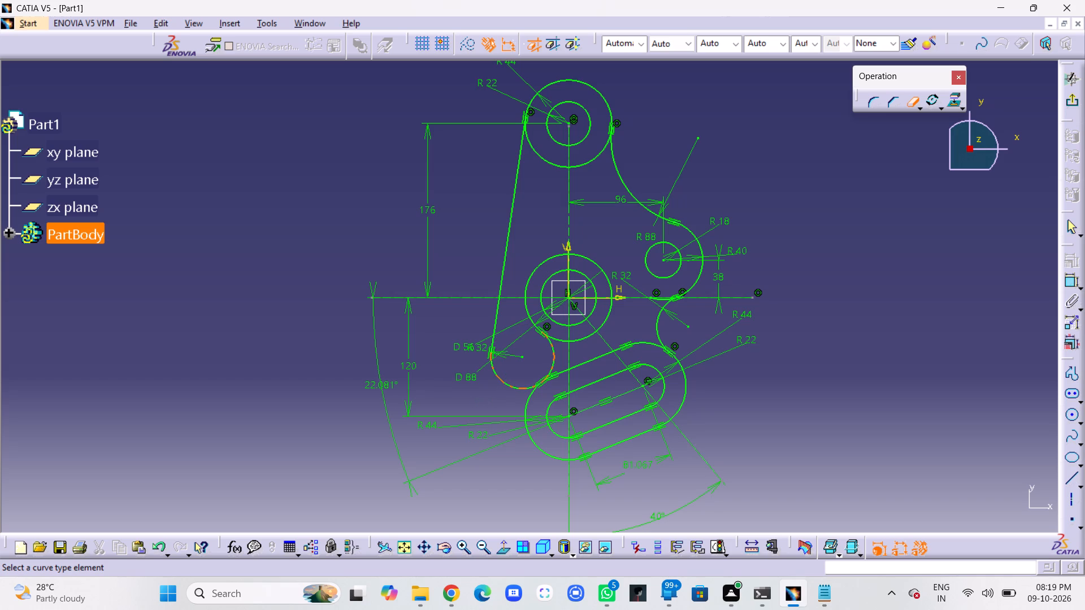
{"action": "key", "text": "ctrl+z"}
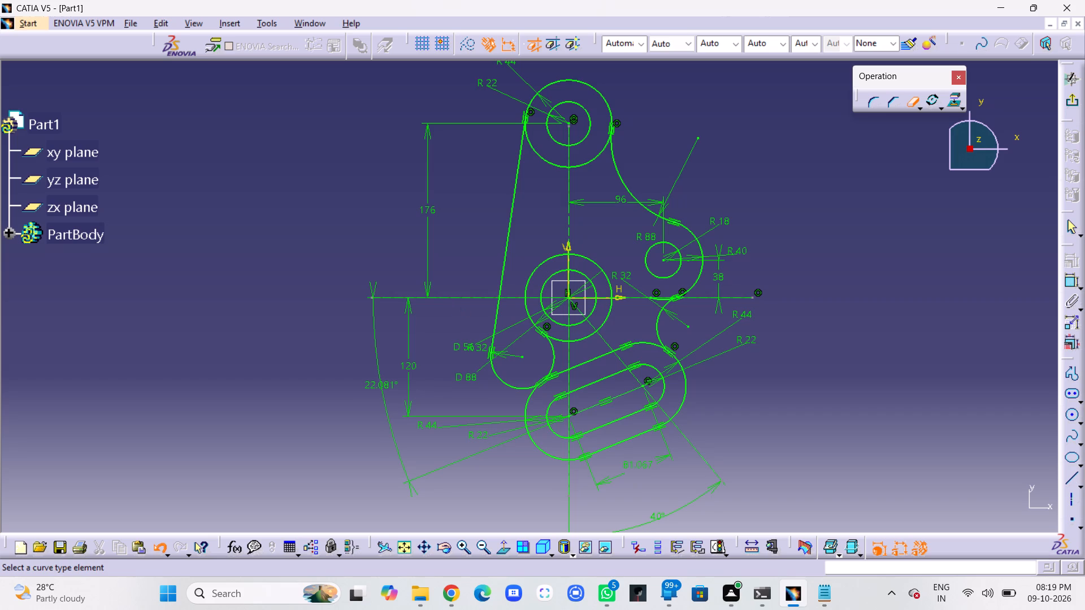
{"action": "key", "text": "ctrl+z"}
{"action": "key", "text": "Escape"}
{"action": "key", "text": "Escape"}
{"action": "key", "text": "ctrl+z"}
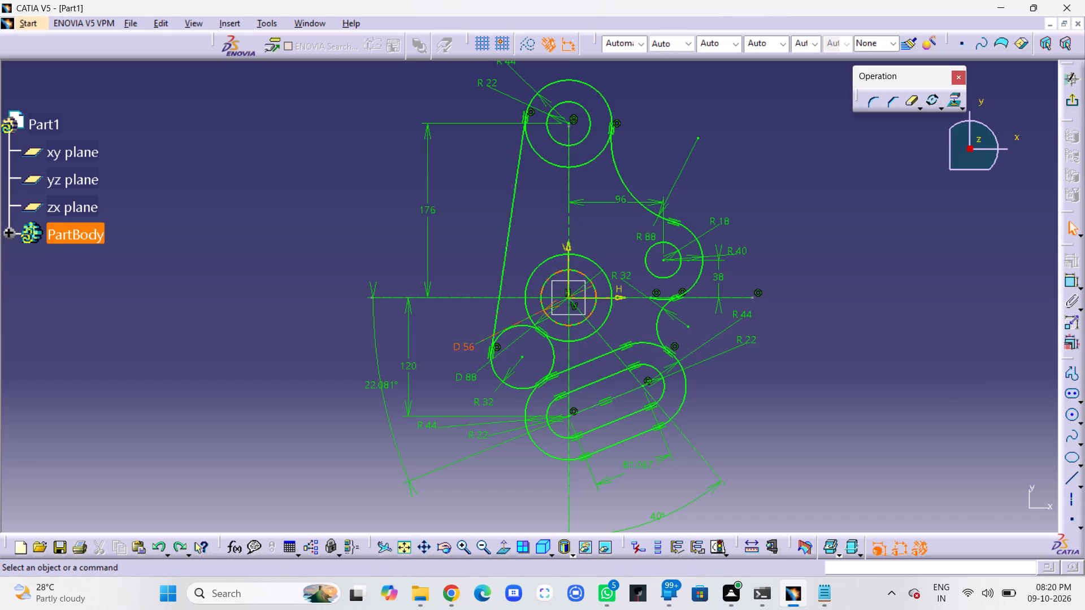
Delete the left-hand R32 circle between the 88 mm circle and the elongated hole.
{"action": "left_click", "coordinate": [527, 325]}
{"action": "key", "text": "Delete"}
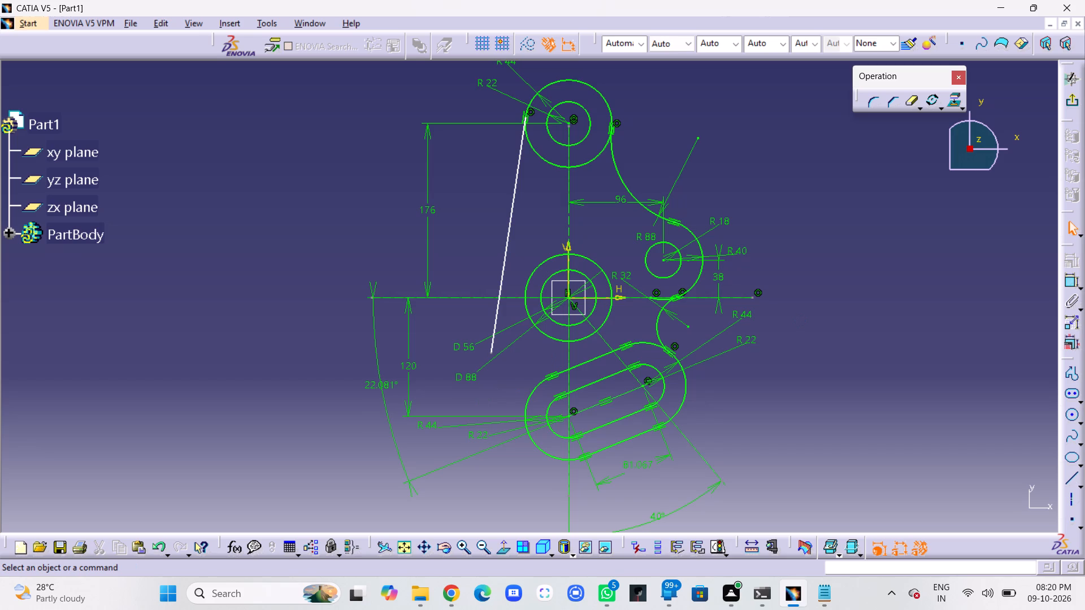
Sketch a circle centred on the origin, slightly larger than the 88 mm circle.
{"action": "left_click", "coordinate": [1075, 416]}
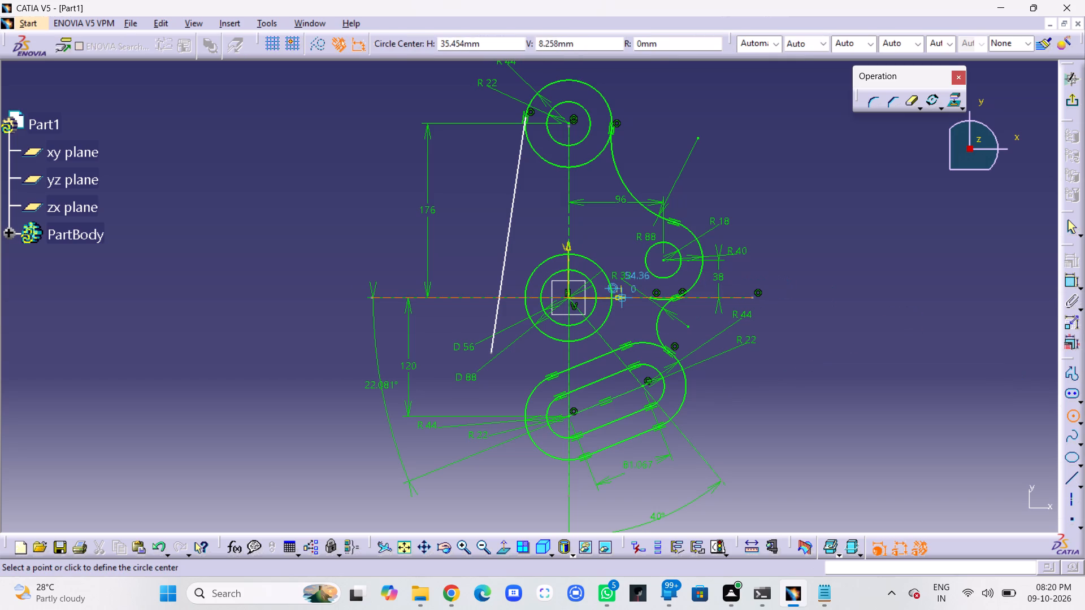
{"action": "left_click", "coordinate": [567, 299]}
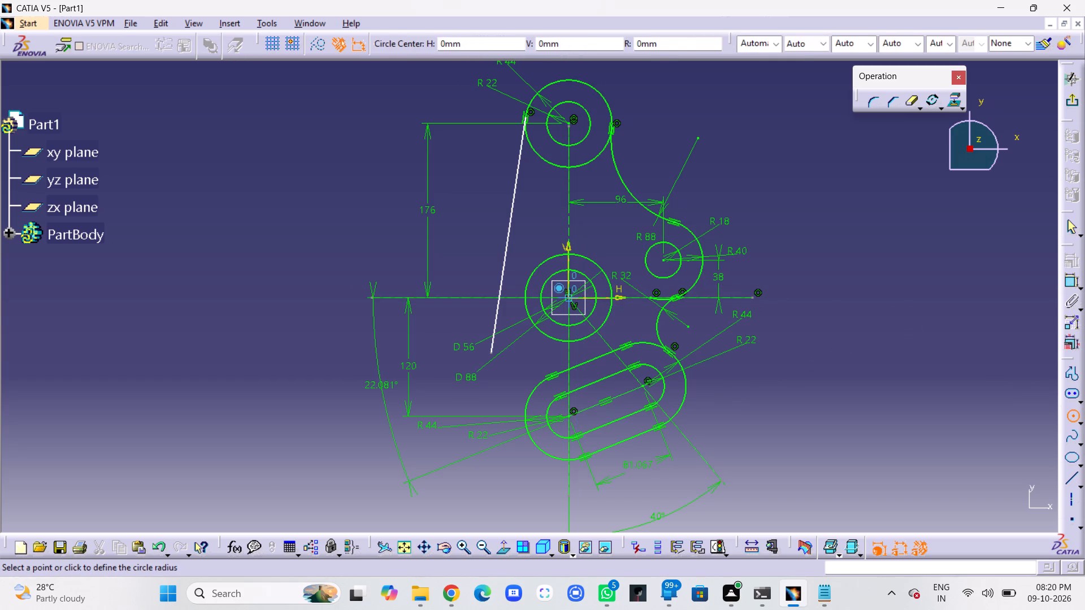
{"action": "left_click", "coordinate": [542, 347]}
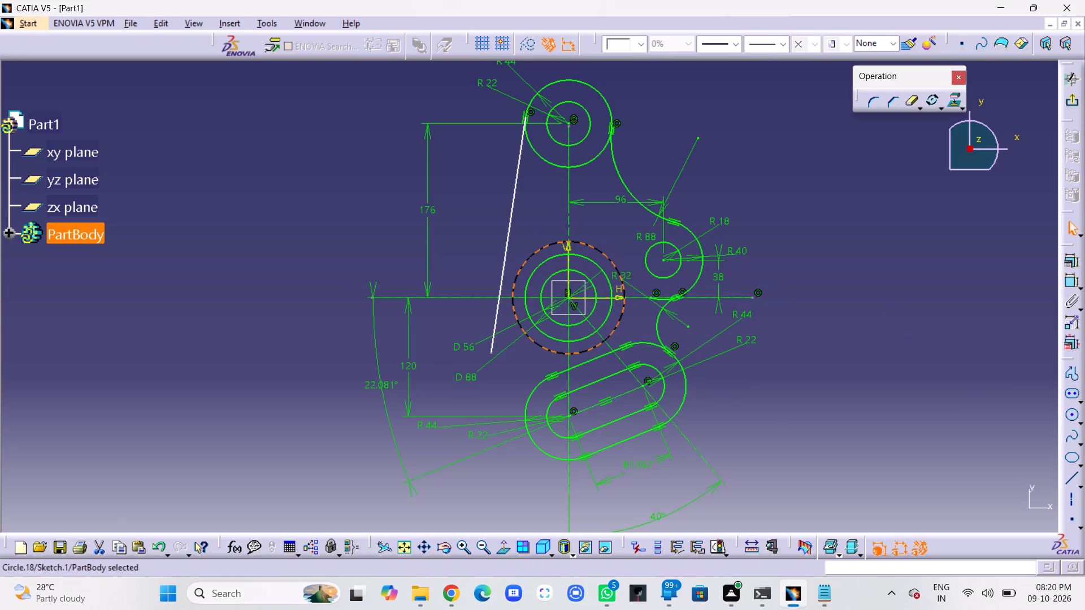
Dimension the radius of the new outer circle centred on the origin and set it to 70 mm.
{"action": "left_click", "coordinate": [1071, 282]}
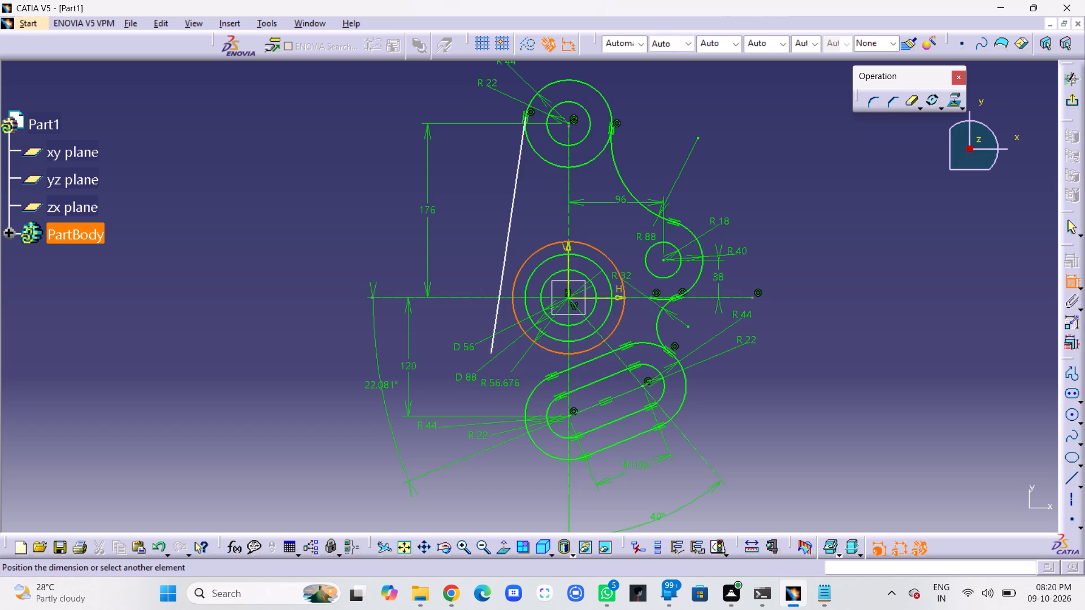
{"action": "left_click", "coordinate": [497, 395]}
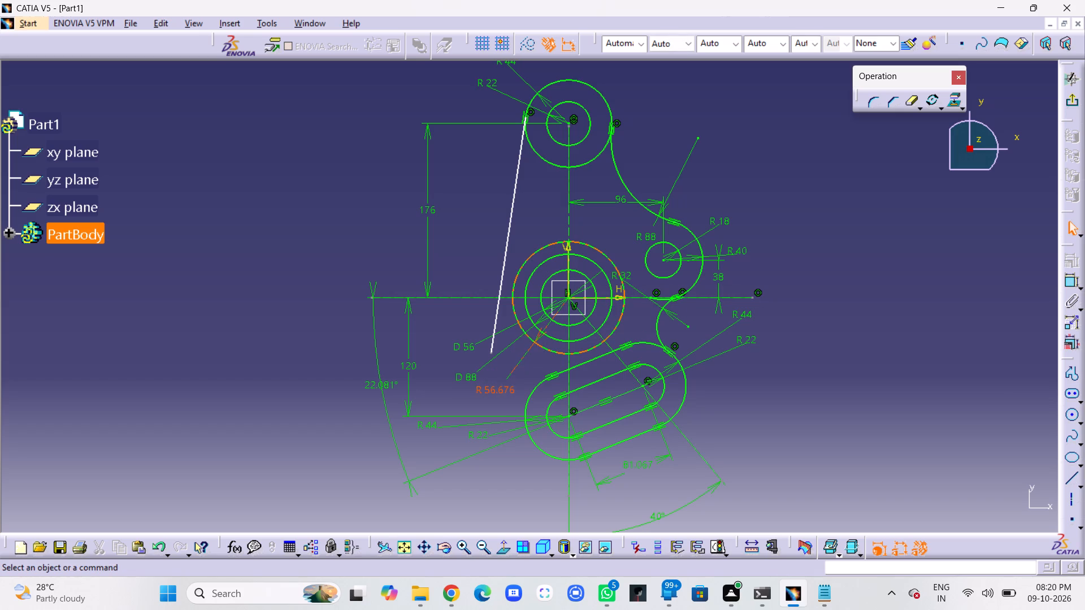
{"action": "double_click", "coordinate": [510, 391]}
{"action": "key", "text": "7"}
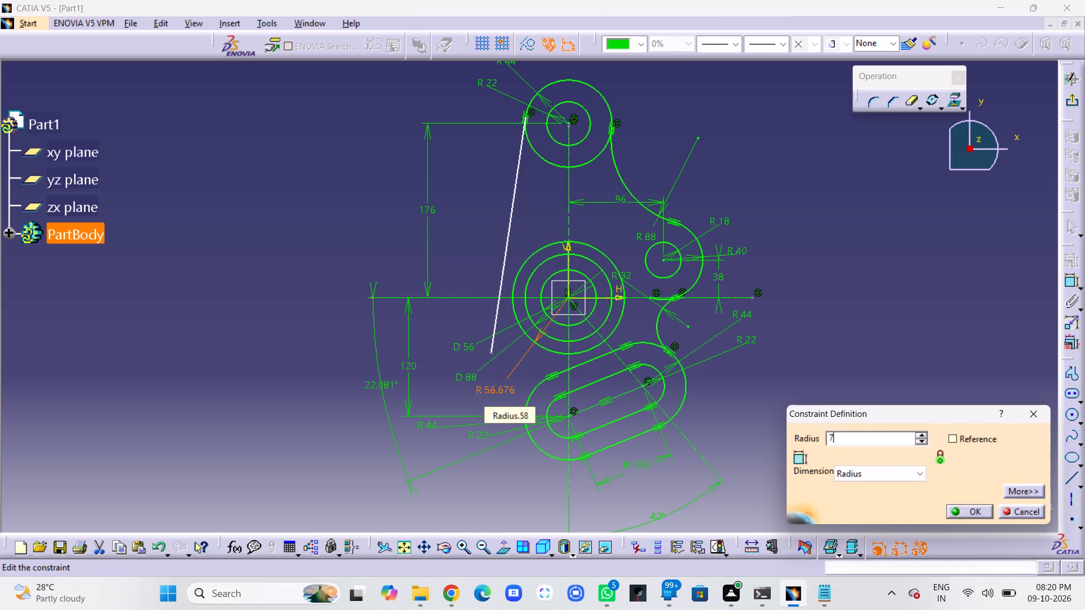
{"action": "key", "text": "0"}
{"action": "key", "text": "Return"}
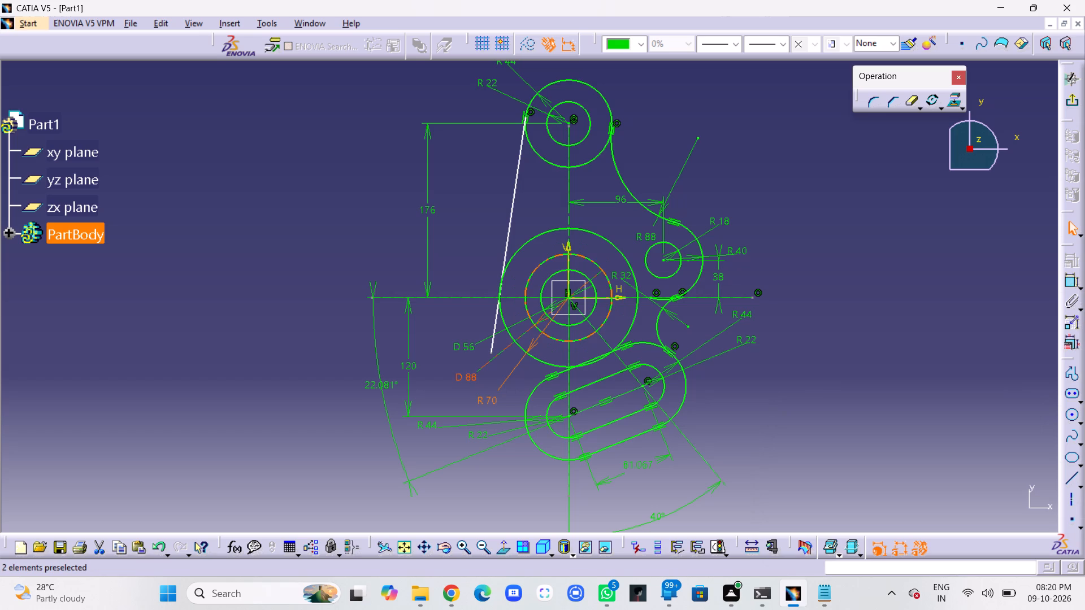
Apply a tangency constraint between the long slanted line on the profile's left side and the R70 circle.
{"action": "left_click", "coordinate": [493, 345]}
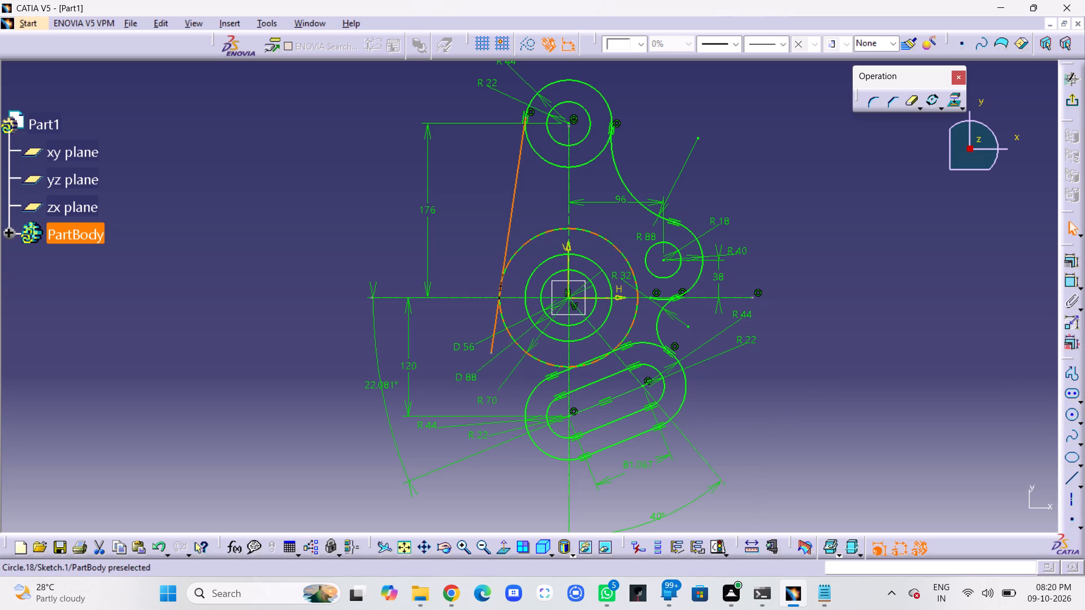
{"action": "left_click", "coordinate": [503, 320], "text": "ctrl"}
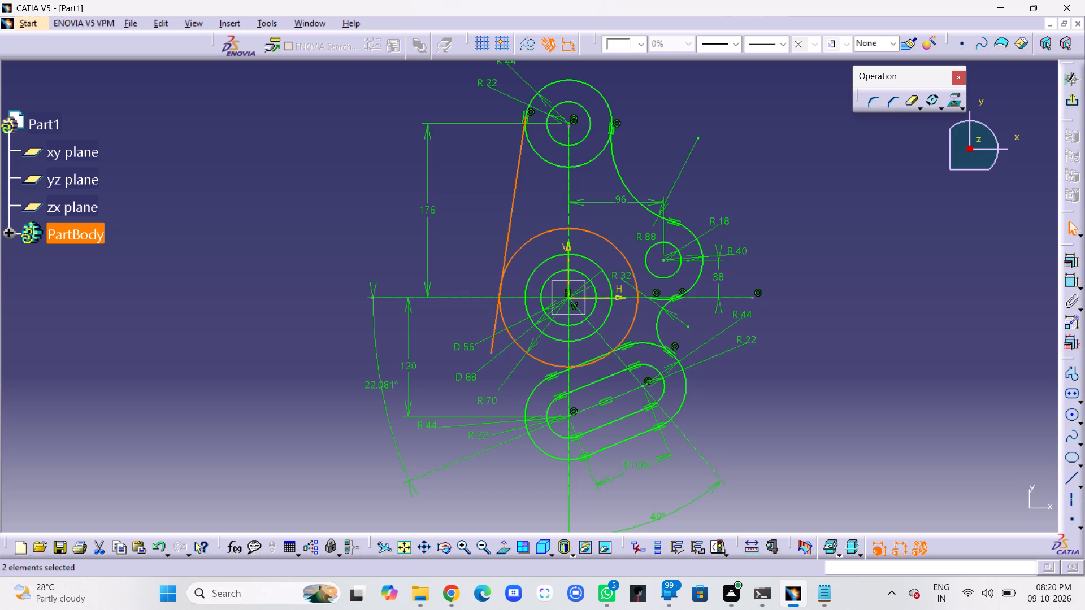
{"action": "left_click", "coordinate": [1070, 284]}
{"action": "key", "text": "Escape"}
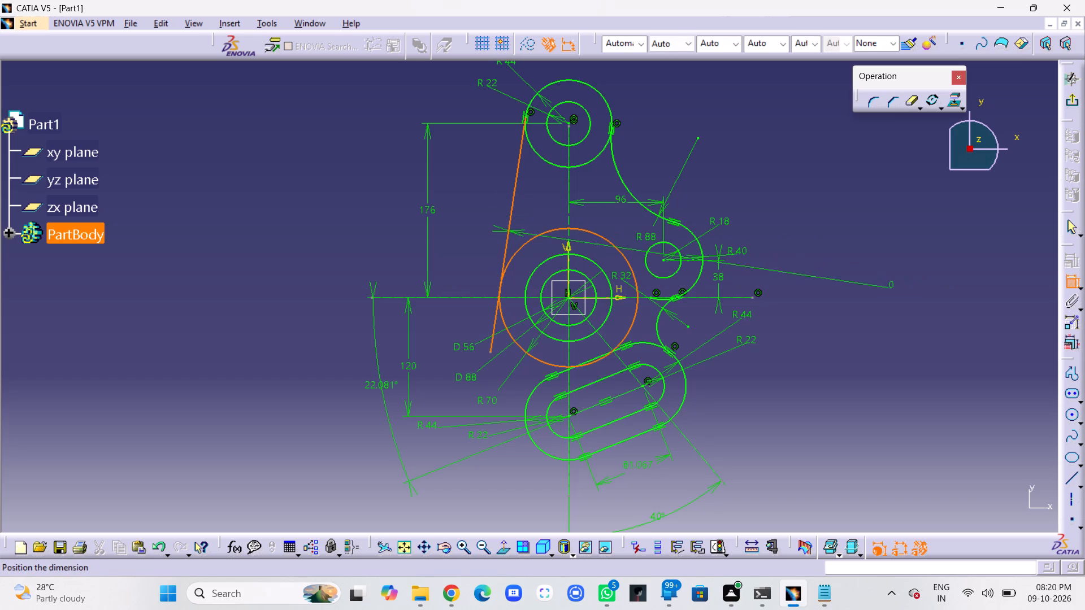
{"action": "key", "text": "Escape"}
{"action": "left_click", "coordinate": [1070, 265]}
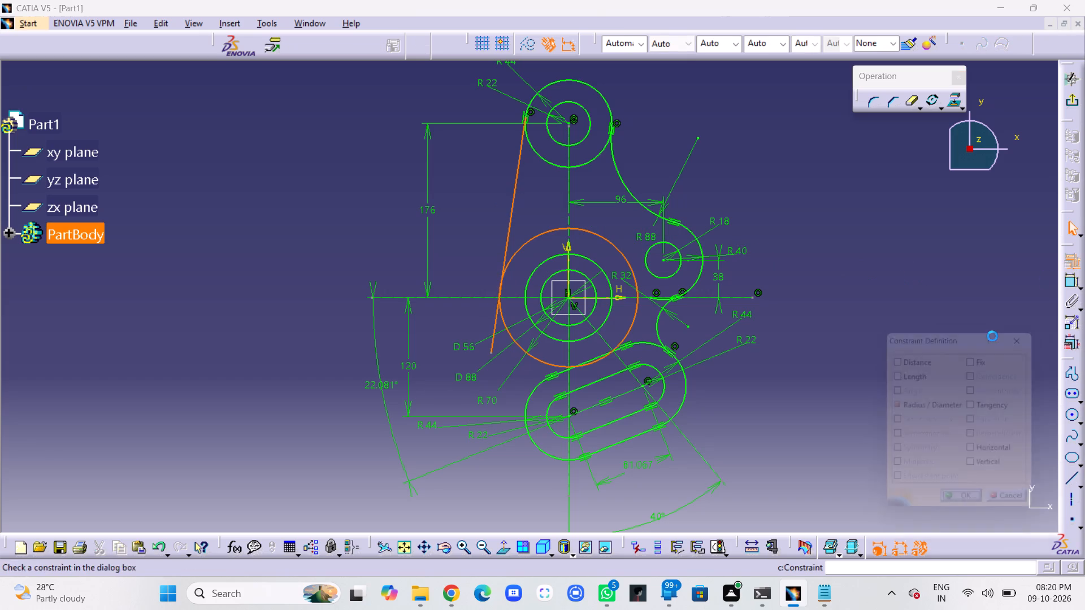
{"action": "left_click", "coordinate": [980, 404]}
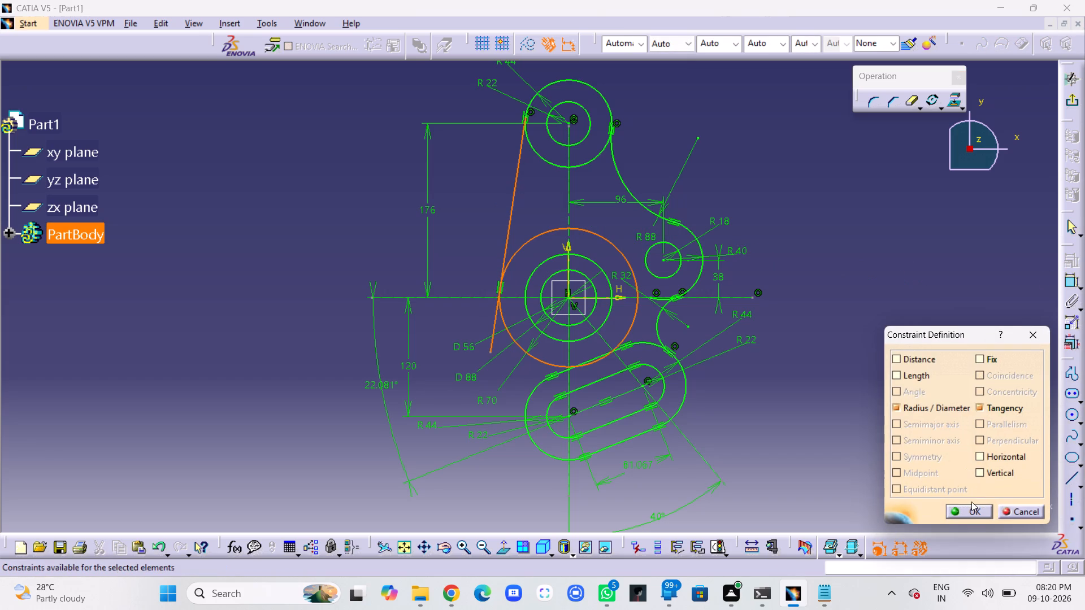
{"action": "left_click", "coordinate": [971, 509]}
{"action": "left_click", "coordinate": [906, 403]}
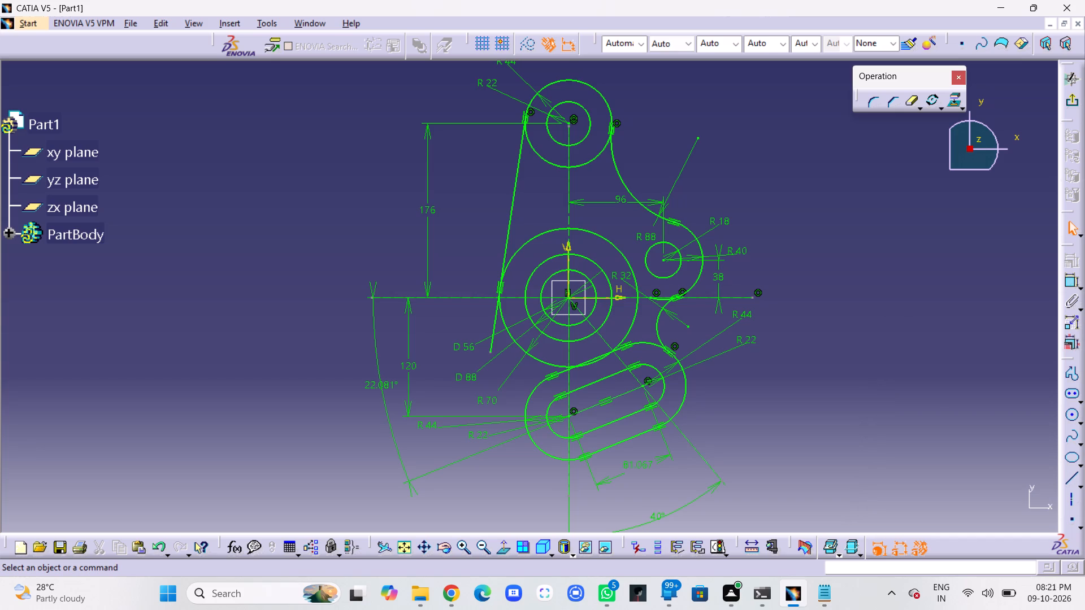
Round the junction between the R70 circle and the left R44 end arc of the outer elongated outline with a Corner.
{"action": "left_click", "coordinate": [1072, 416]}
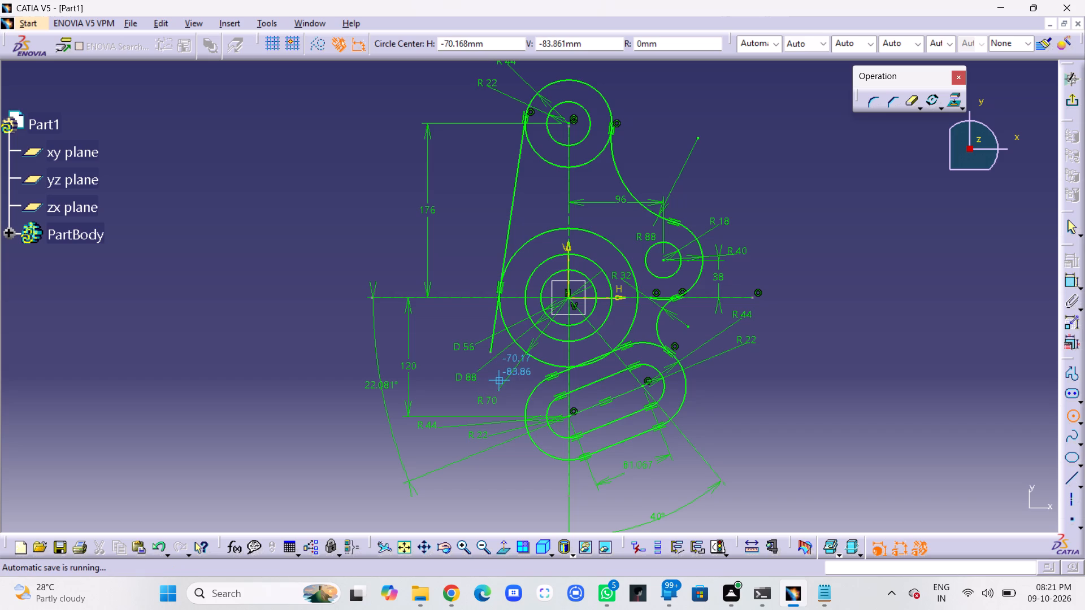
{"action": "key", "text": "Escape"}
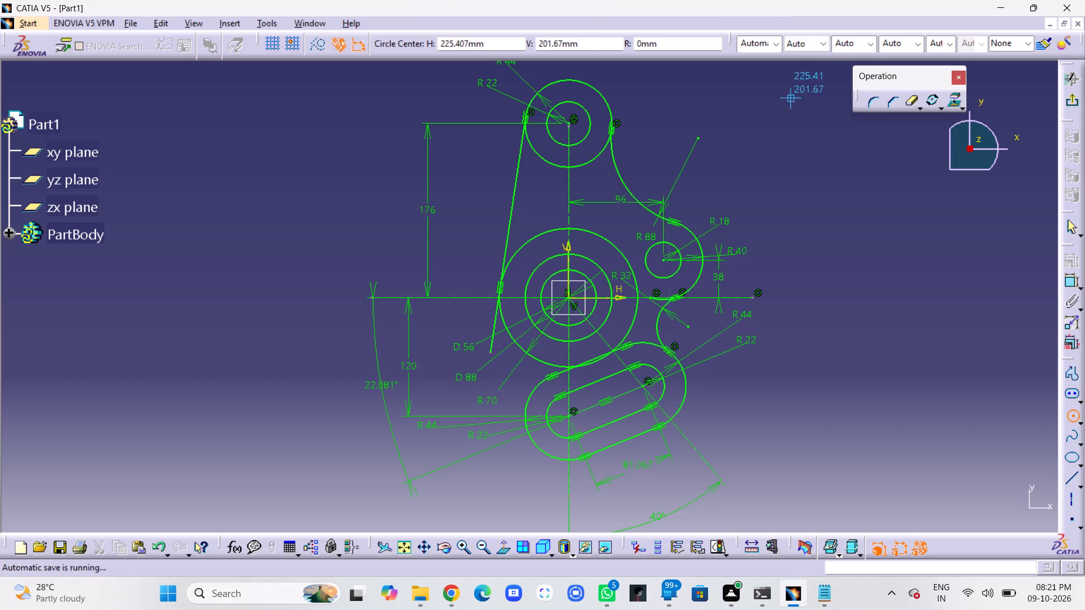
{"action": "left_click", "coordinate": [870, 99]}
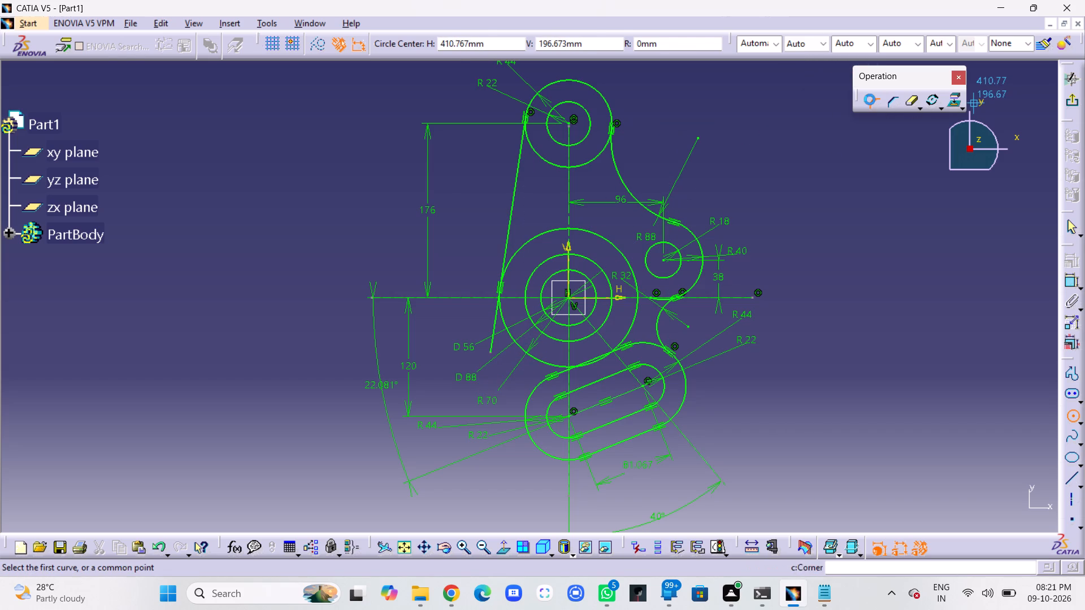
{"action": "left_click", "coordinate": [534, 359], "text": "ctrl"}
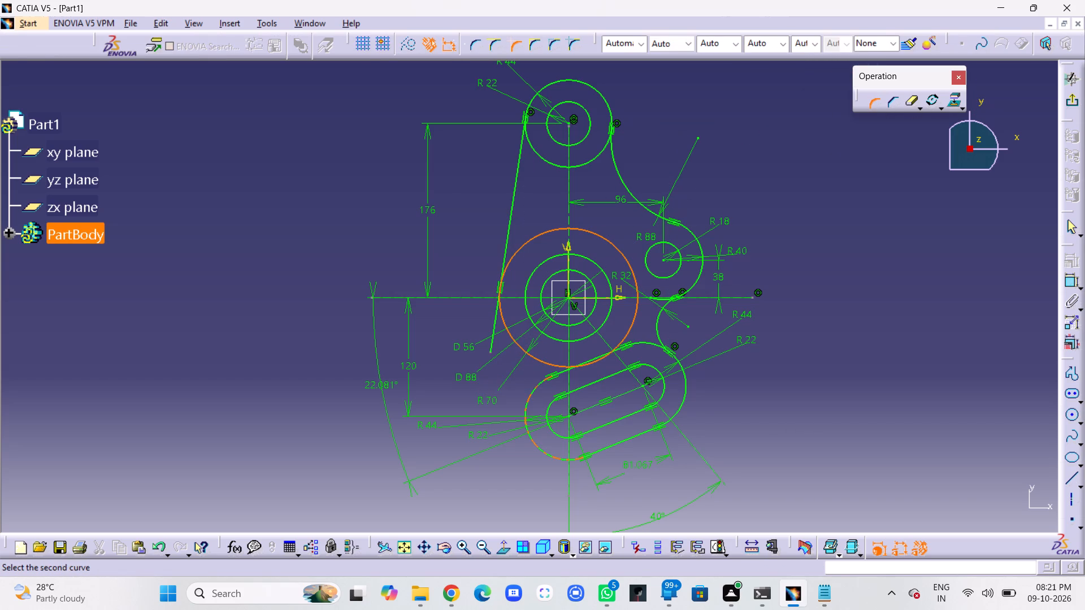
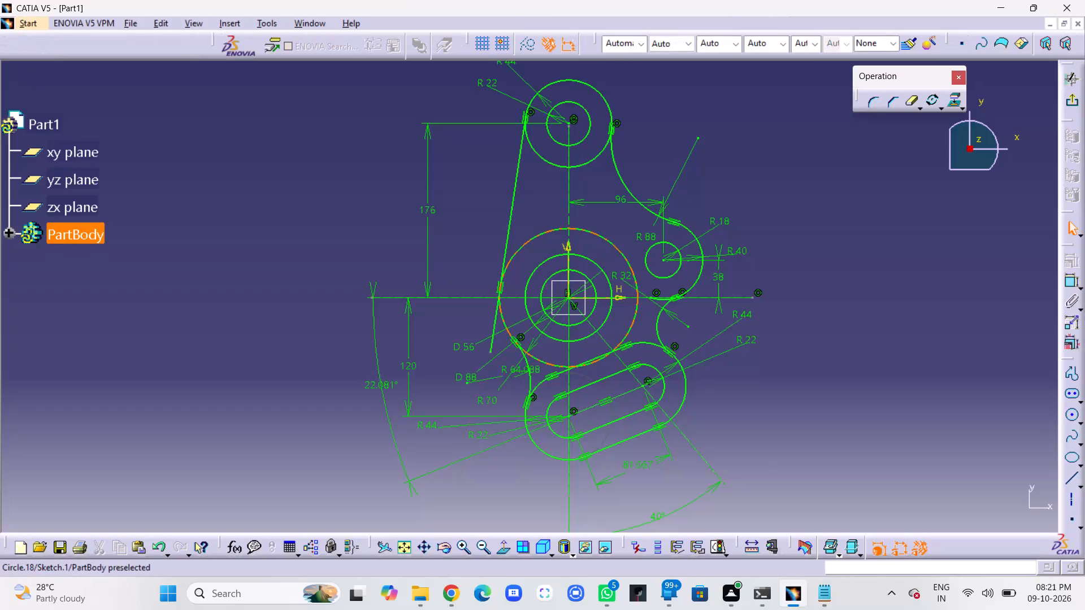
Set the radius of the corner between the R70 circle and the left R44 end arc to 32 mm.
{"action": "double_click", "coordinate": [521, 369]}
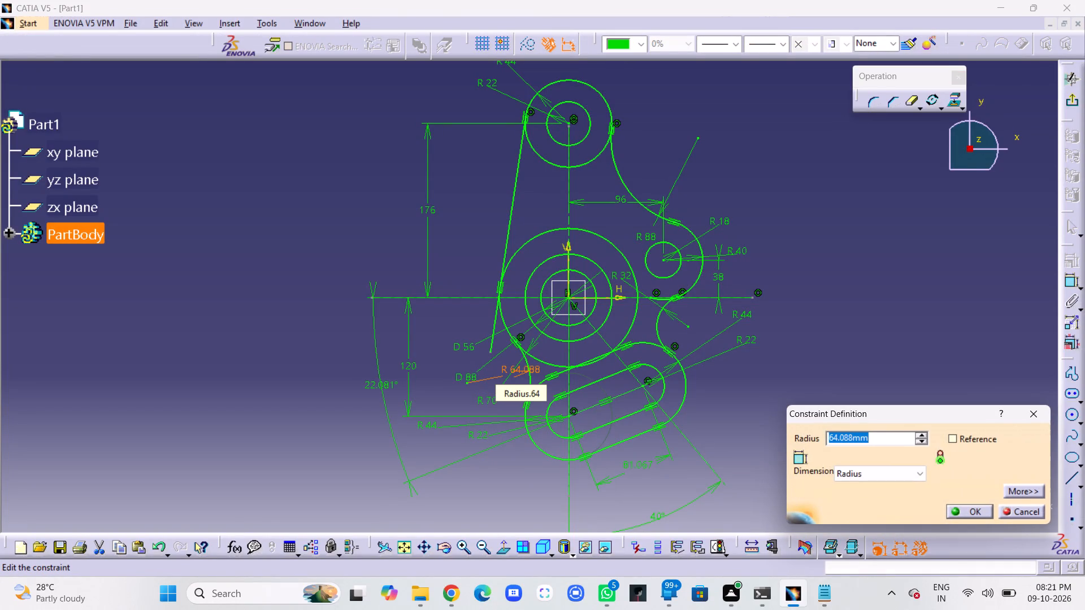
{"action": "type", "text": "32"}
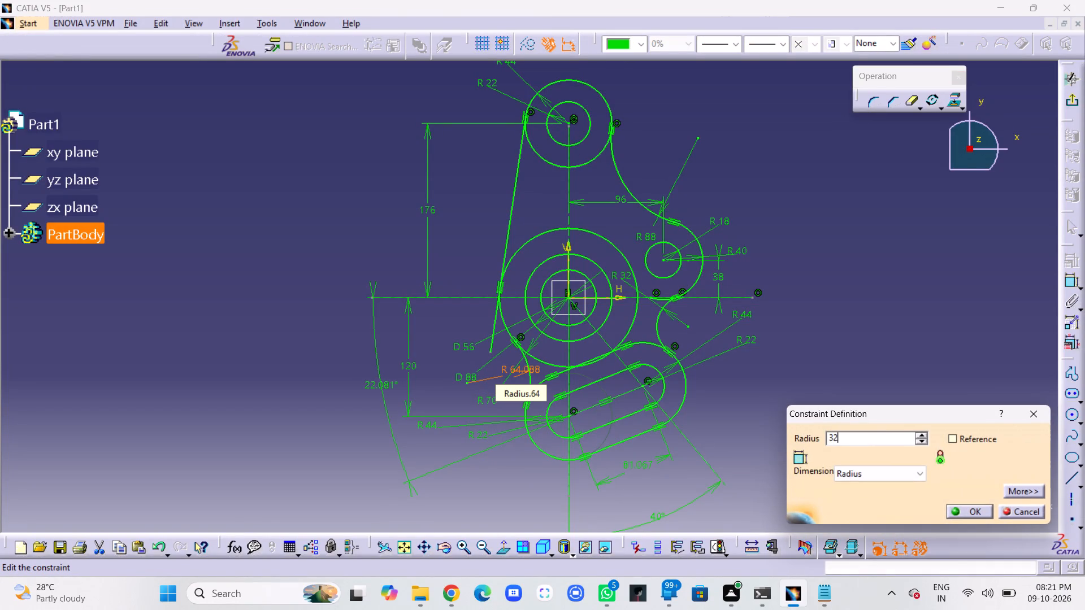
{"action": "key", "text": "Return"}
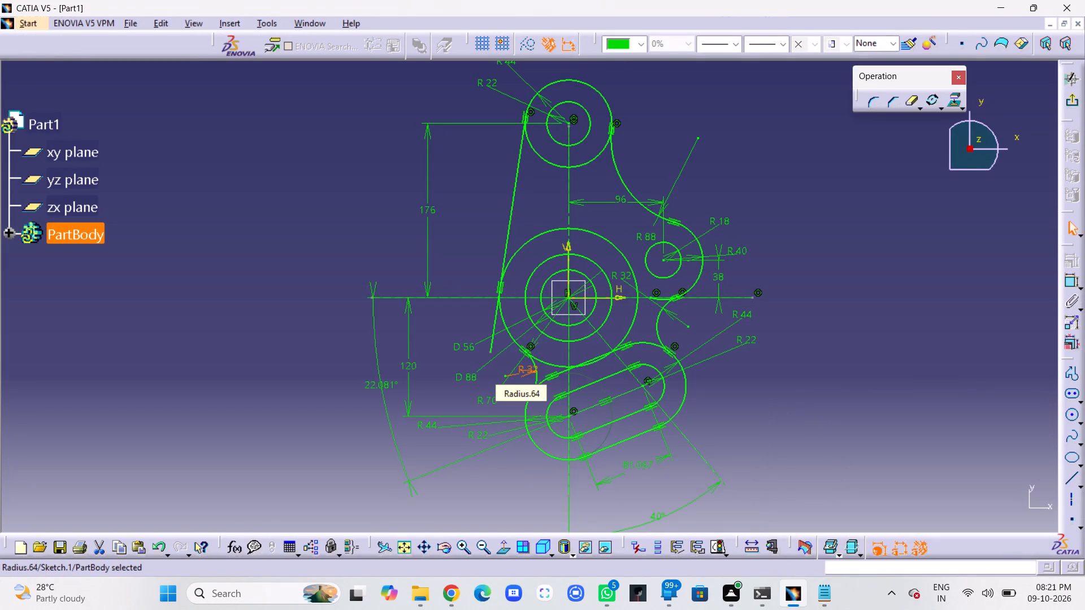
{"action": "left_click", "coordinate": [928, 356]}
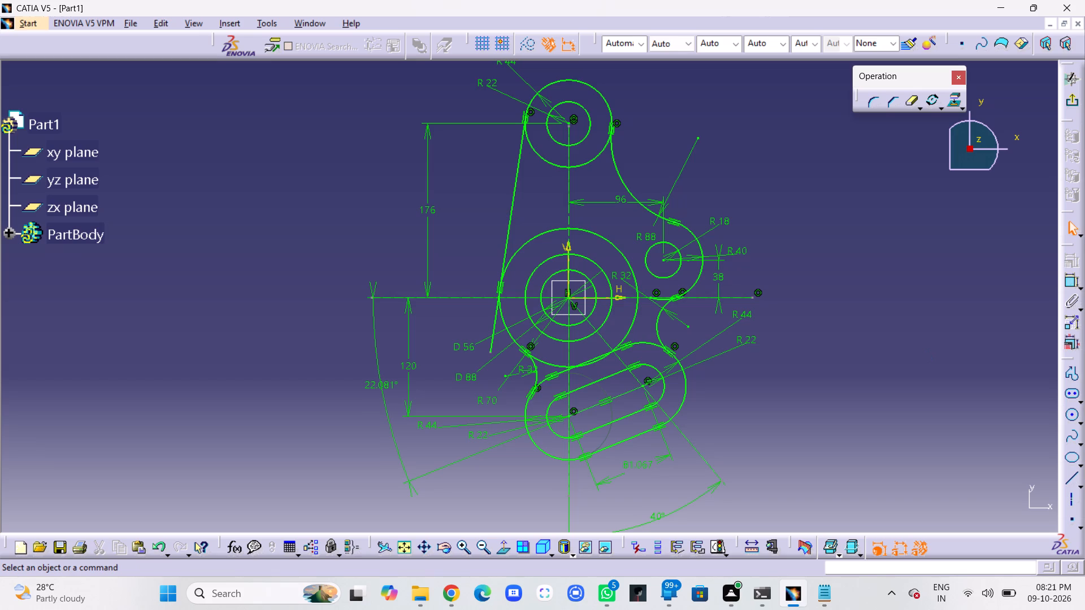
Quick-trim the slanted line's overhang below its tangency with the R70 circle and the R70 circle's portions inside the profile.
{"action": "double_click", "coordinate": [915, 97]}
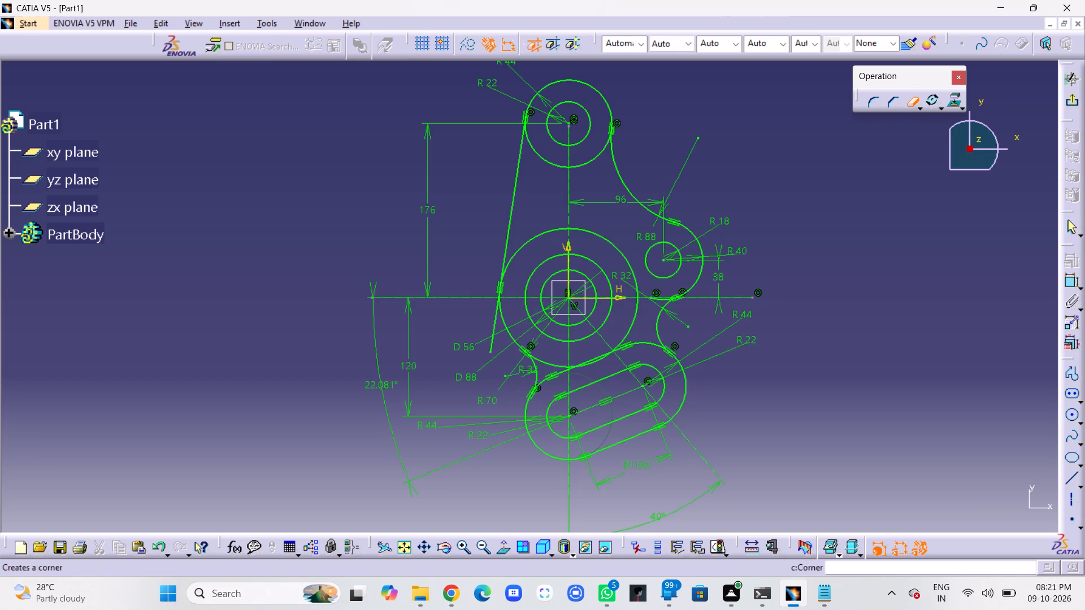
{"action": "left_click", "coordinate": [493, 317]}
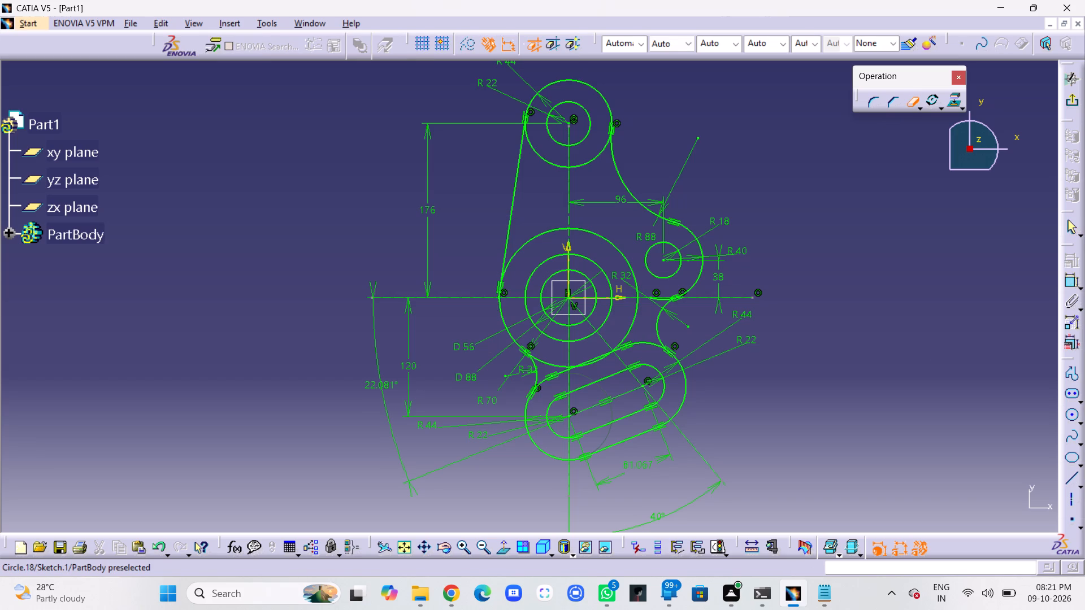
{"action": "left_click", "coordinate": [532, 237]}
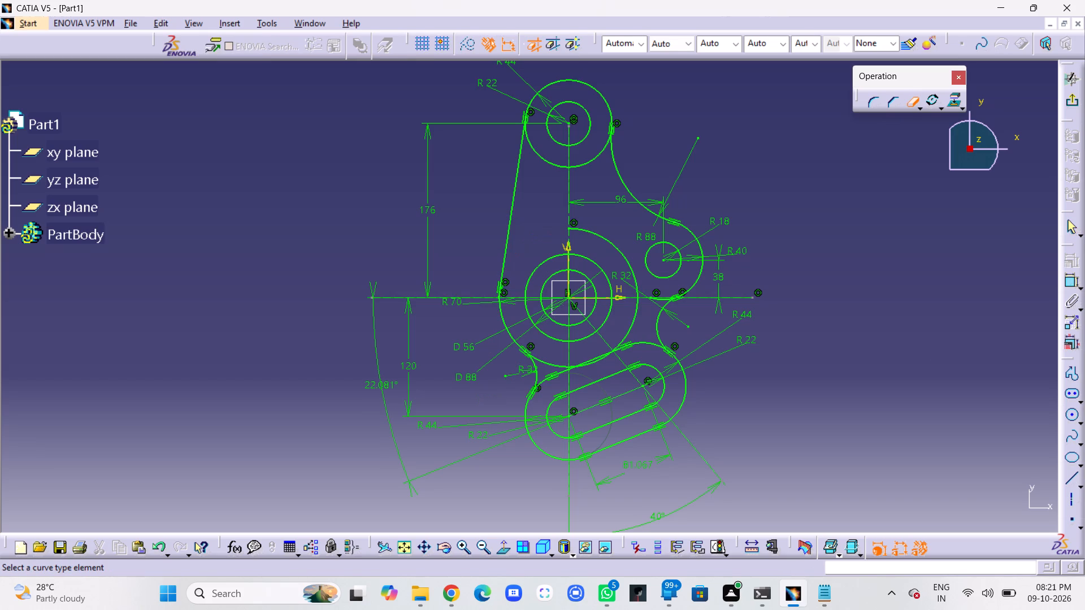
{"action": "left_click", "coordinate": [596, 230]}
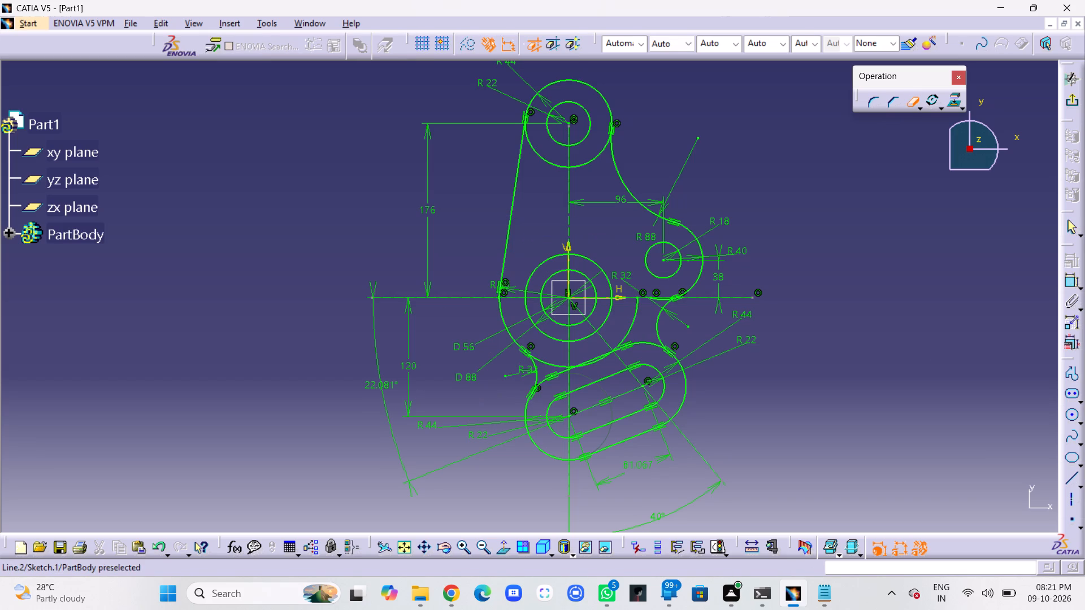
{"action": "left_click", "coordinate": [634, 321]}
{"action": "left_click", "coordinate": [593, 361]}
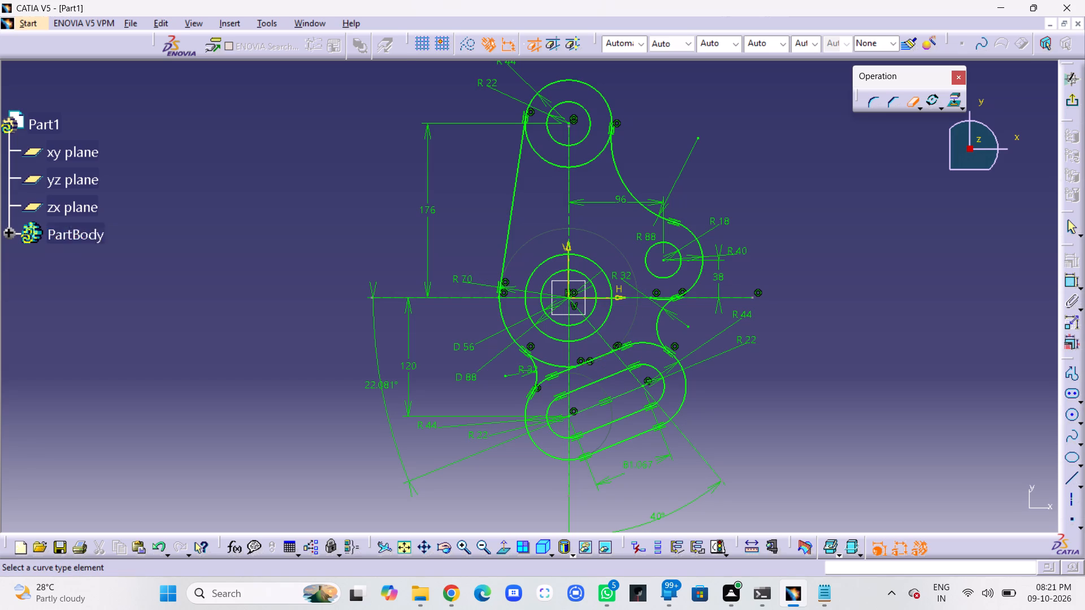
{"action": "left_click", "coordinate": [549, 362]}
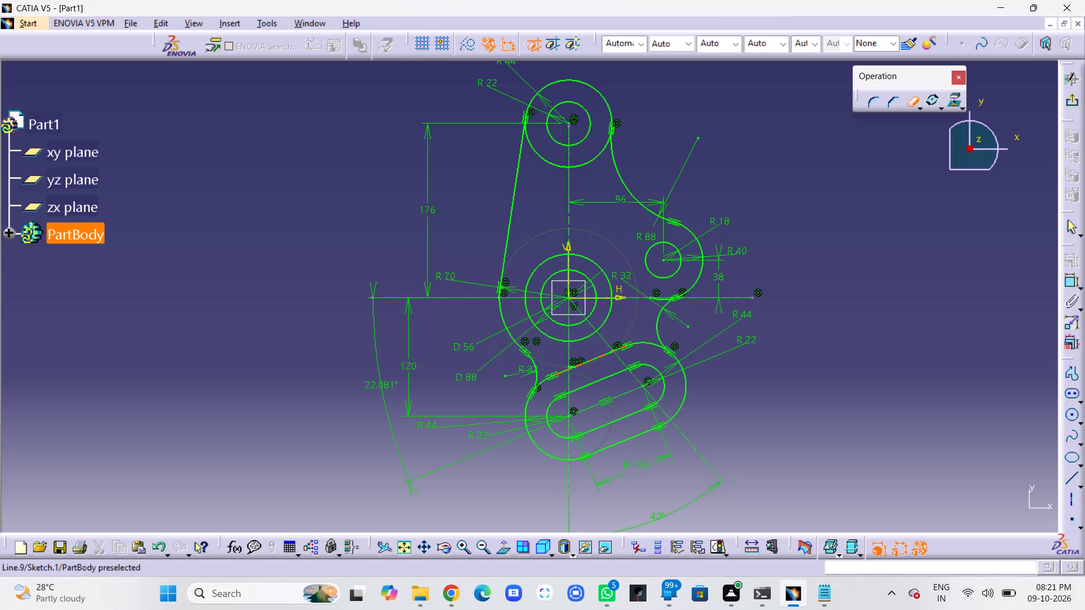
Quick-trim the outer elongated outline's upper straight side and the inner portions of its two R44 end arcs.
{"action": "left_click", "coordinate": [585, 364]}
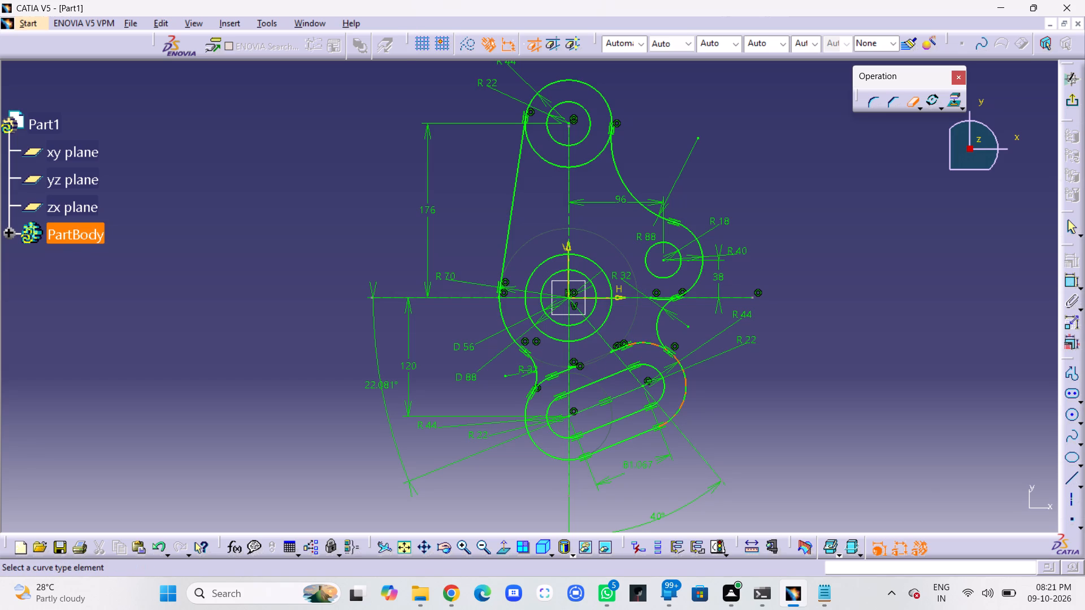
{"action": "left_click", "coordinate": [644, 343]}
{"action": "left_click", "coordinate": [613, 350]}
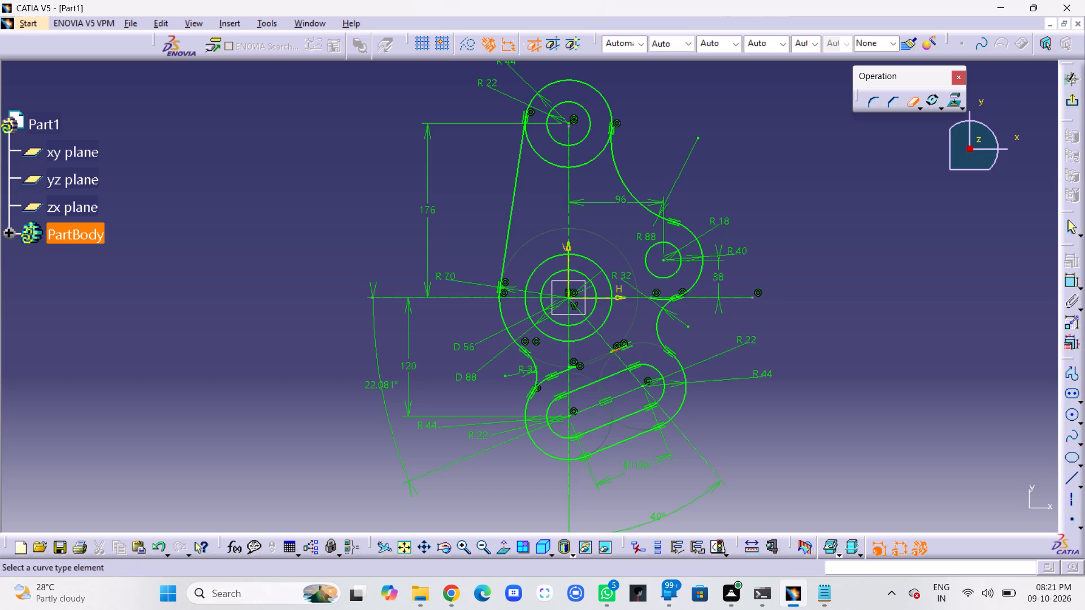
{"action": "left_click", "coordinate": [627, 346]}
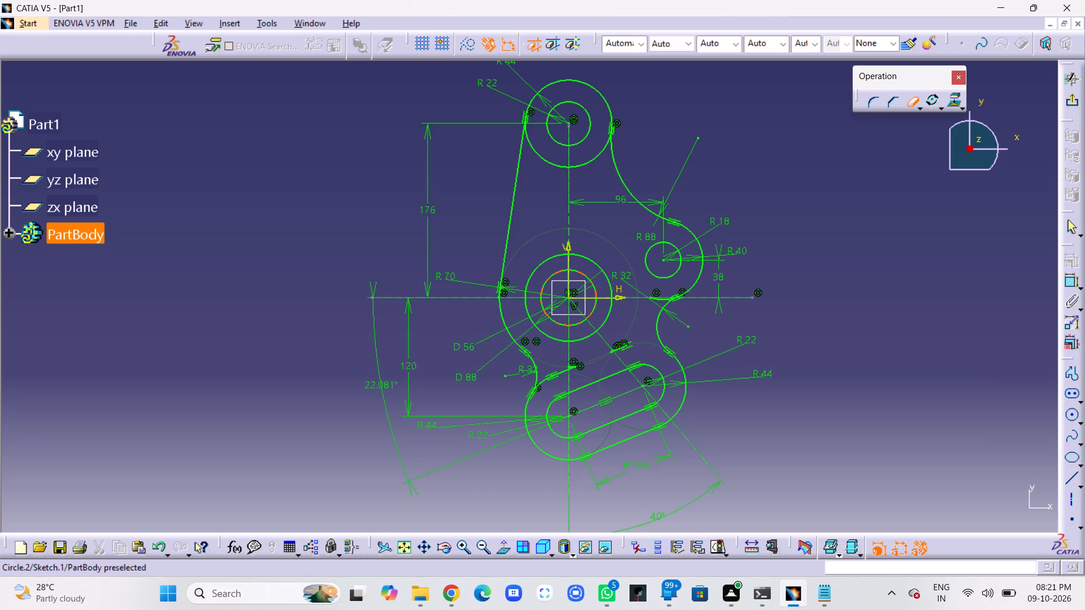
{"action": "left_click", "coordinate": [566, 369]}
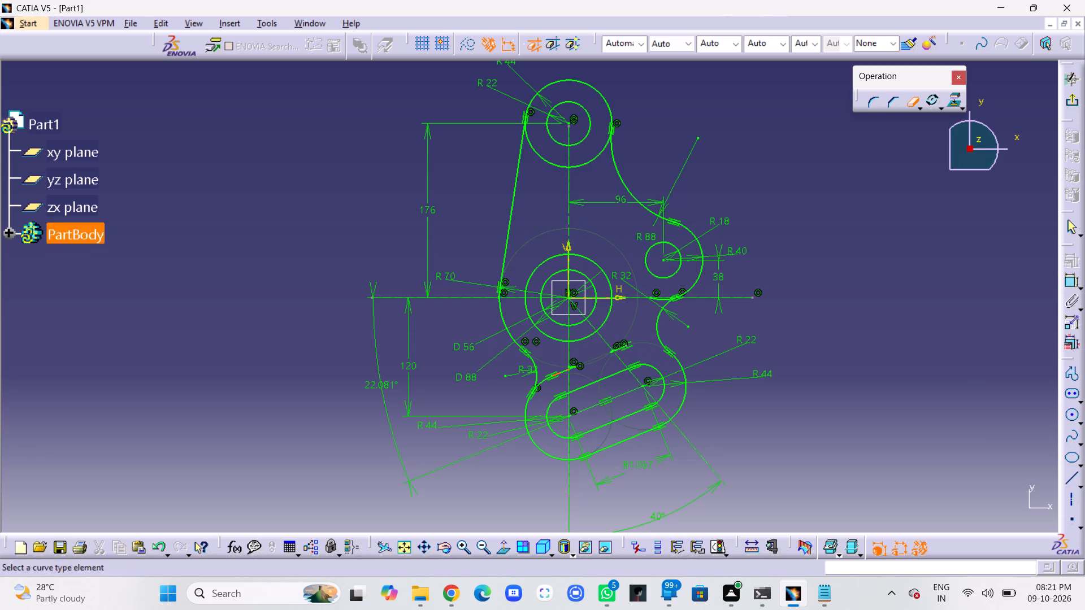
{"action": "left_click", "coordinate": [561, 371]}
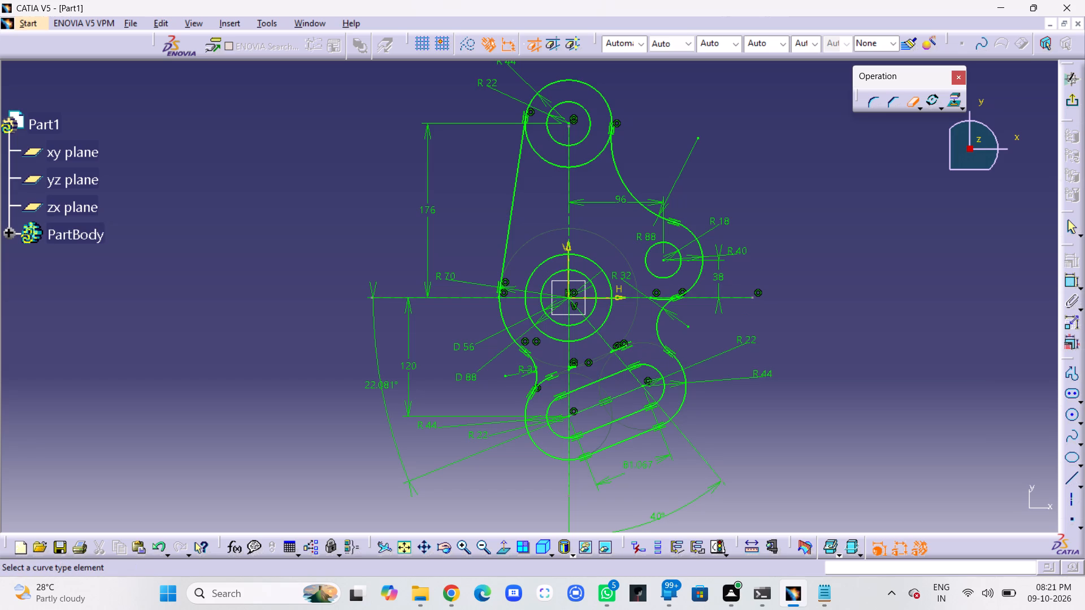
{"action": "left_click", "coordinate": [544, 380]}
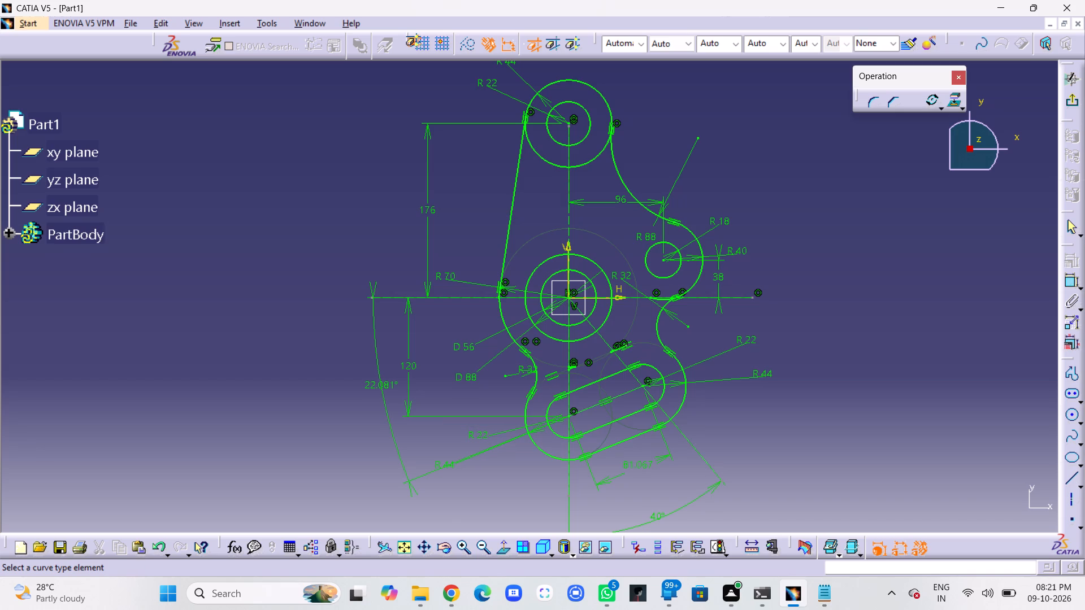
{"action": "left_click", "coordinate": [621, 348]}
{"action": "left_click", "coordinate": [611, 352]}
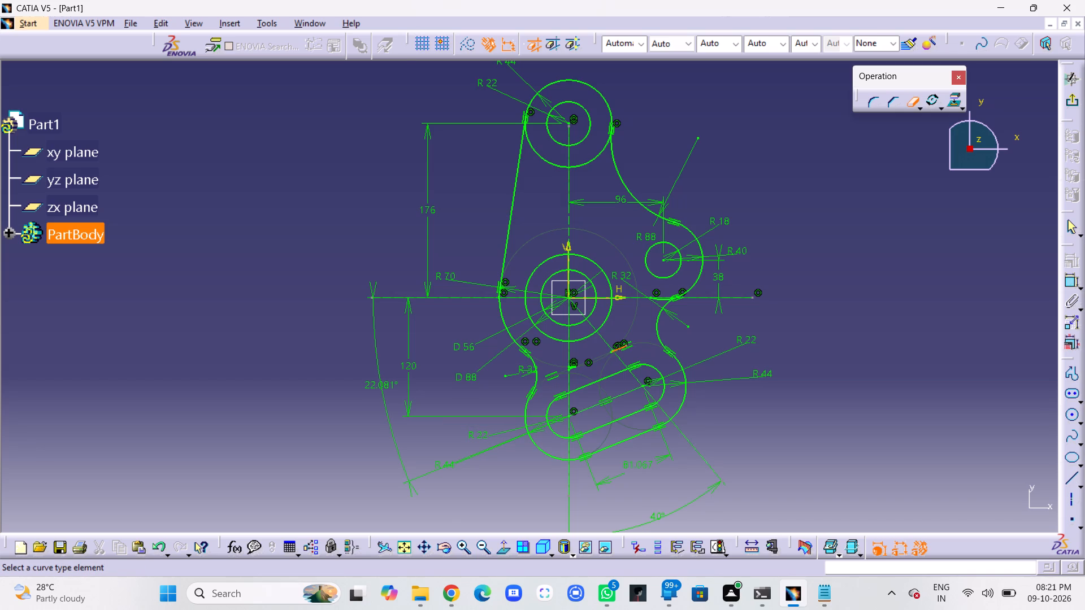
{"action": "left_click", "coordinate": [612, 351]}
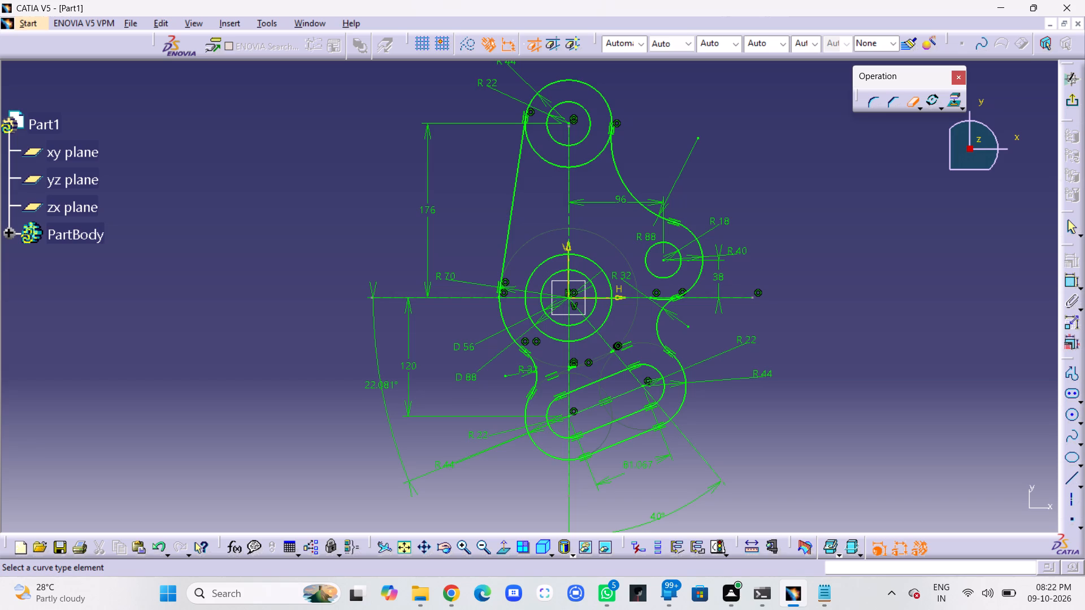
{"action": "key", "text": "Escape"}
{"action": "key", "text": "Escape"}
Delete the small leftover line and arc fragments between the central circles and the elongated hole.
{"action": "middle_click_drag", "start_coordinate": [621, 372], "coordinate": [623, 363]}
{"action": "right_click", "coordinate": [622, 372]}
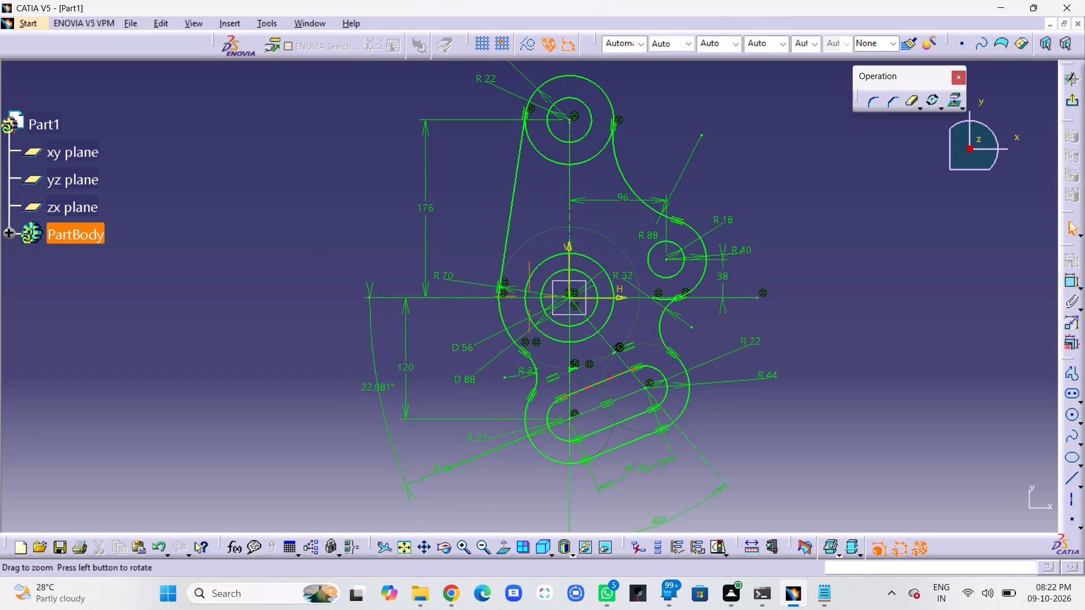
{"action": "middle_click_drag", "start_coordinate": [623, 363], "coordinate": [617, 250]}
{"action": "middle_click_drag", "start_coordinate": [665, 424], "coordinate": [561, 170]}
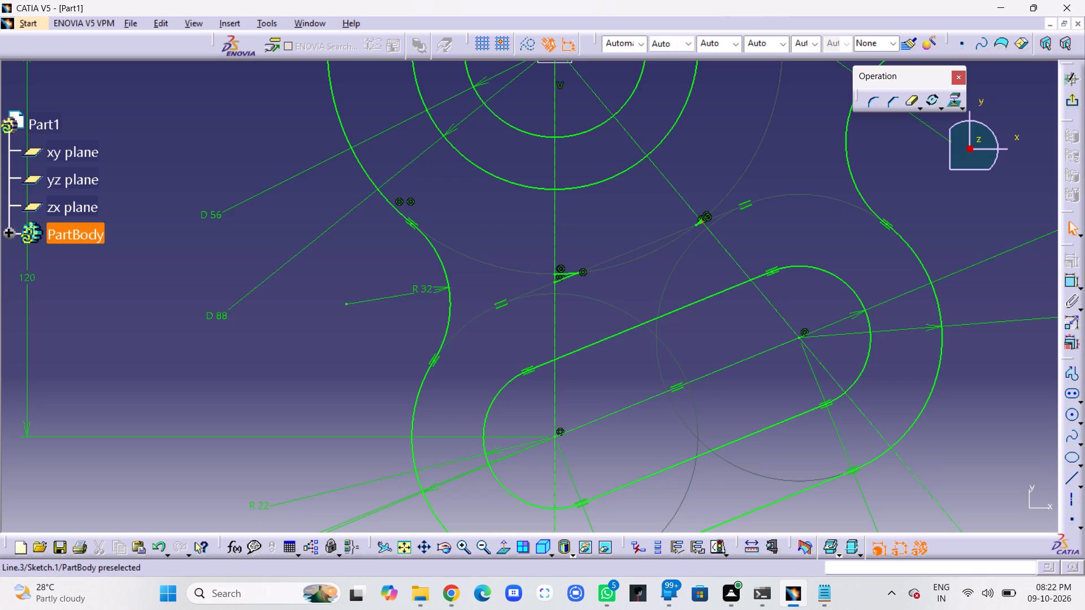
{"action": "left_click", "coordinate": [696, 224]}
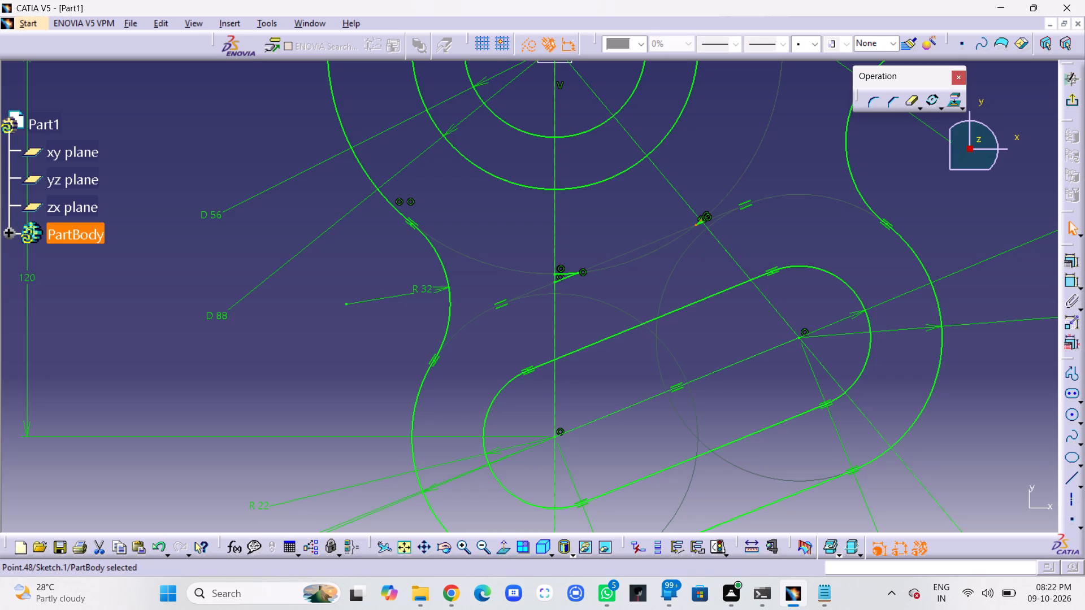
{"action": "middle_click_drag", "start_coordinate": [554, 290], "coordinate": [575, 206]}
{"action": "right_click", "coordinate": [554, 290]}
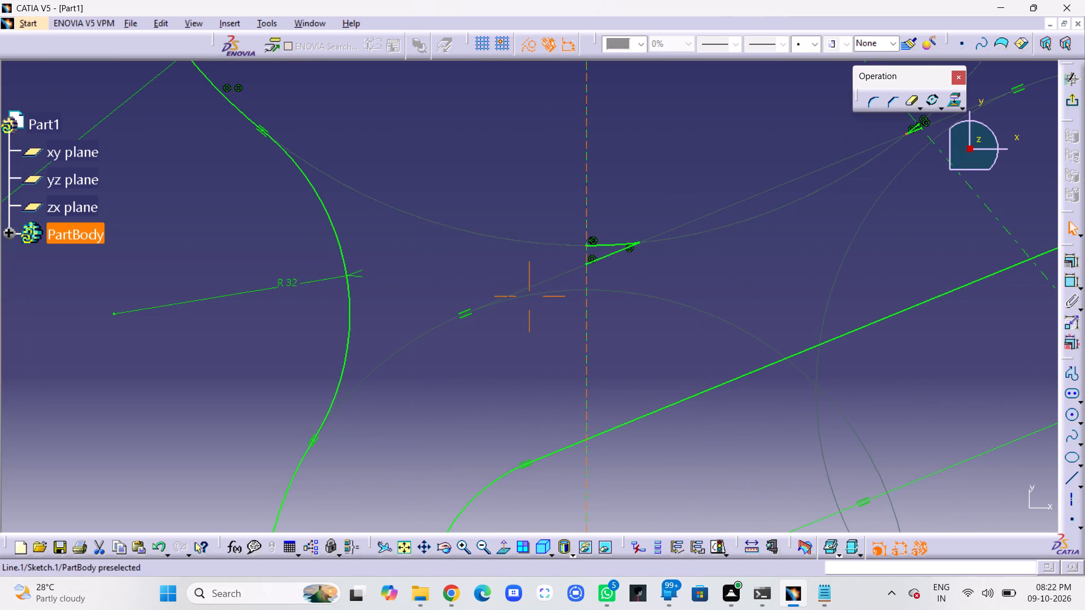
{"action": "left_click", "coordinate": [609, 245]}
{"action": "left_click", "coordinate": [611, 253]}
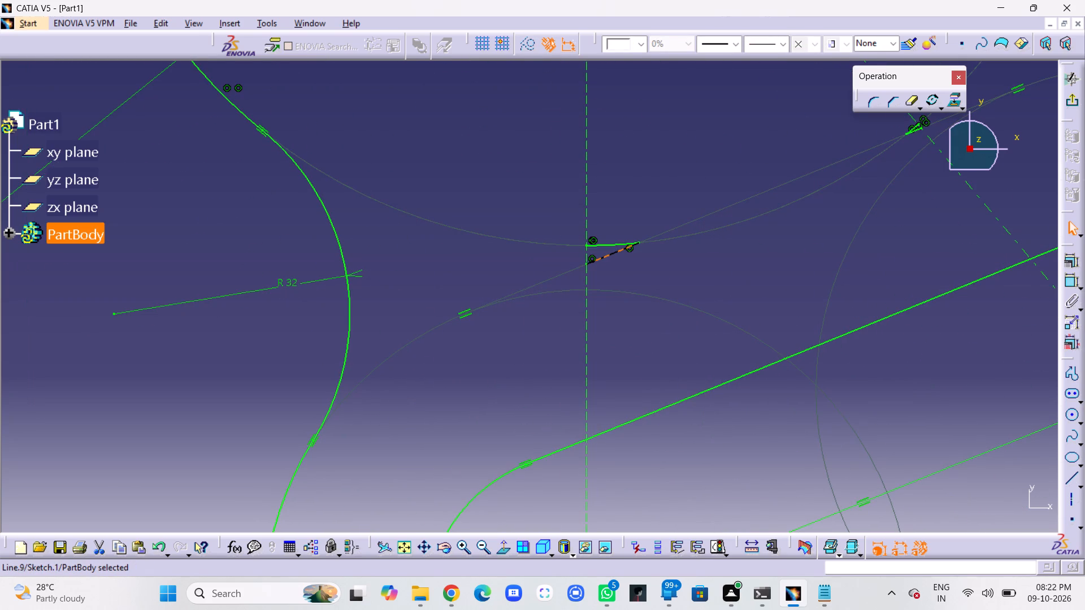
{"action": "key", "text": "Delete"}
{"action": "left_click", "coordinate": [607, 245]}
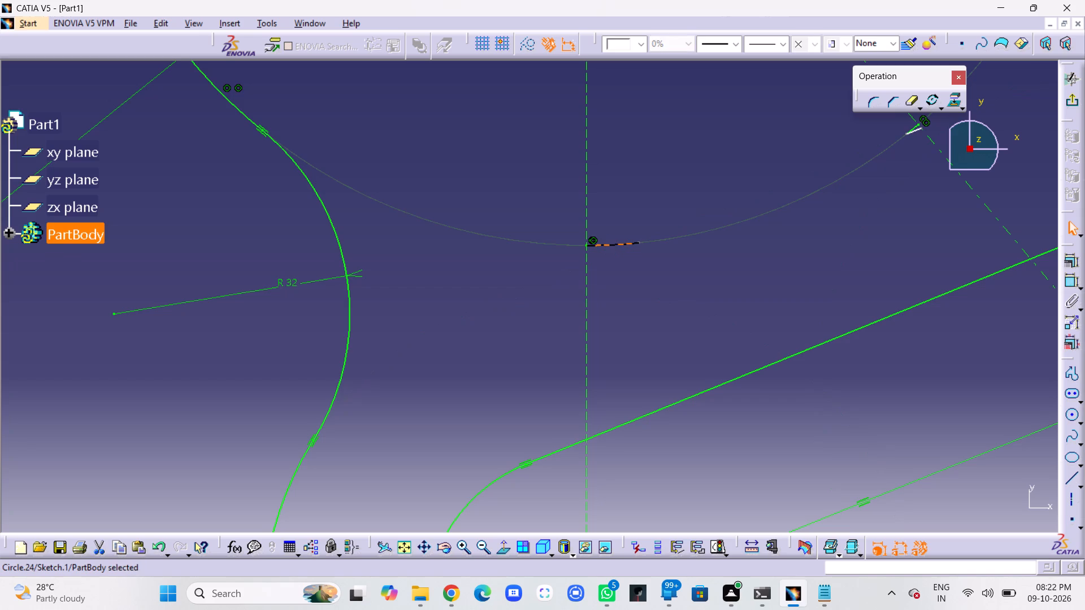
{"action": "key", "text": "Delete"}
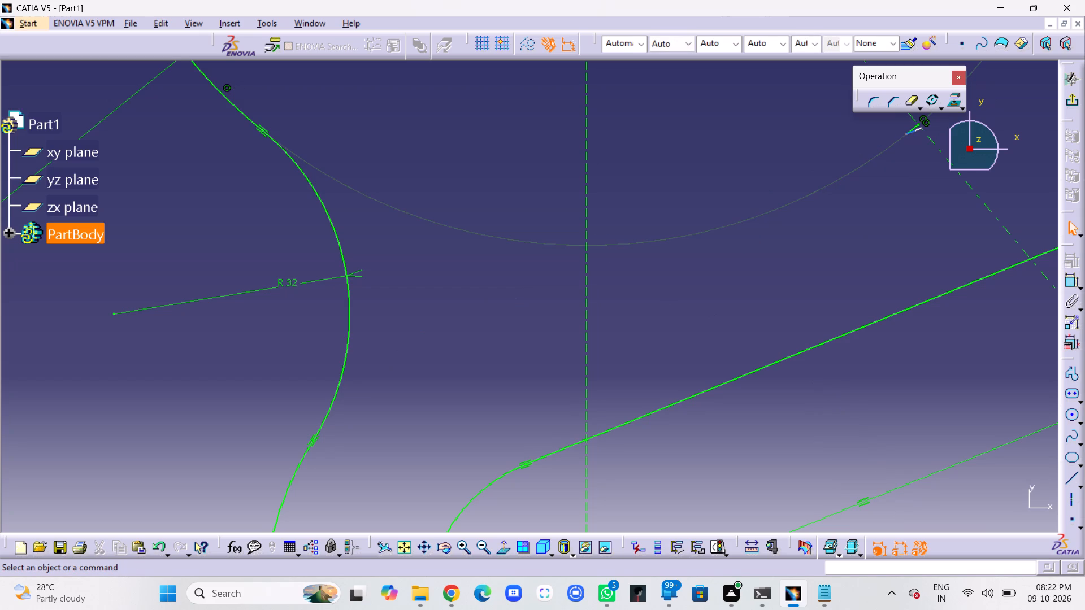
{"action": "key", "text": "Delete"}
{"action": "left_click", "coordinate": [918, 129]}
{"action": "key", "text": "Delete"}
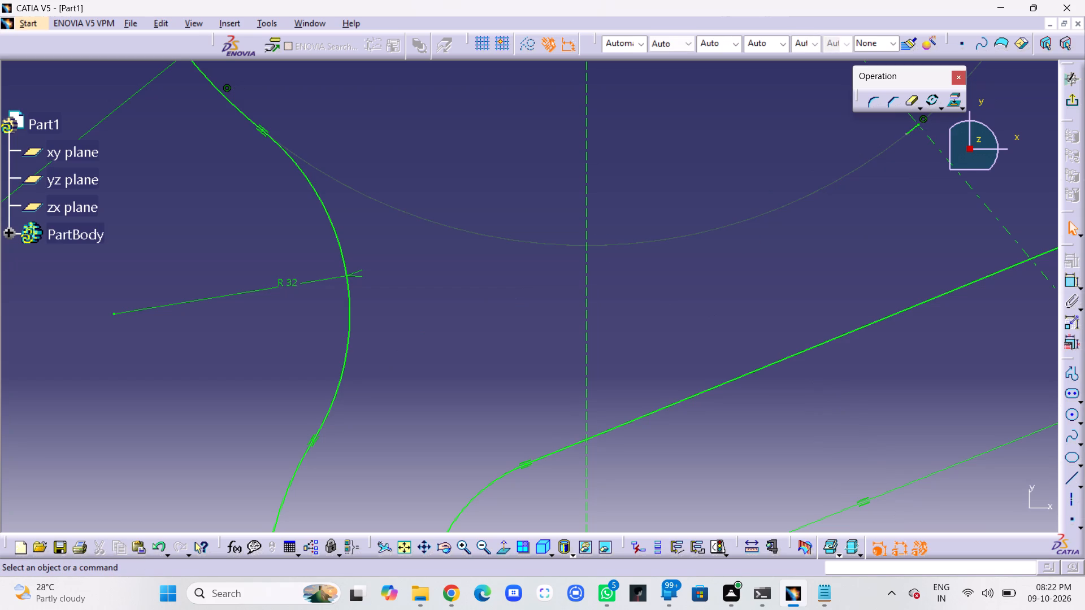
{"action": "left_click", "coordinate": [915, 127]}
{"action": "key", "text": "Delete"}
Quick-trim the end of the R40 arc that extends inward past the R32 corner below the R18 hole.
{"action": "middle_click_drag", "start_coordinate": [826, 192], "coordinate": [836, 236]}
{"action": "right_click", "coordinate": [826, 192]}
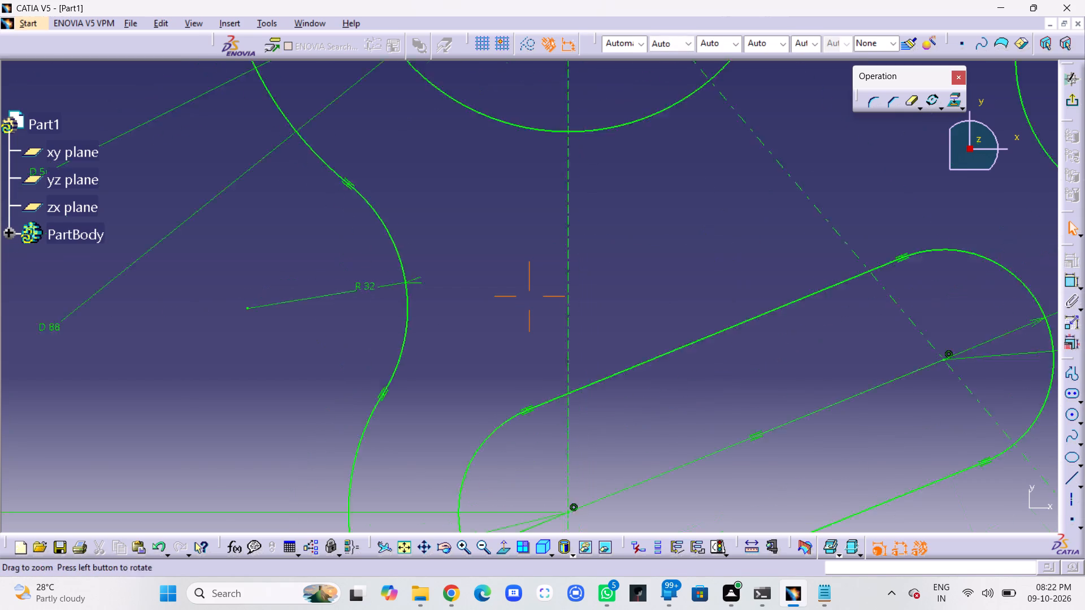
{"action": "middle_click_drag", "start_coordinate": [836, 236], "coordinate": [843, 339]}
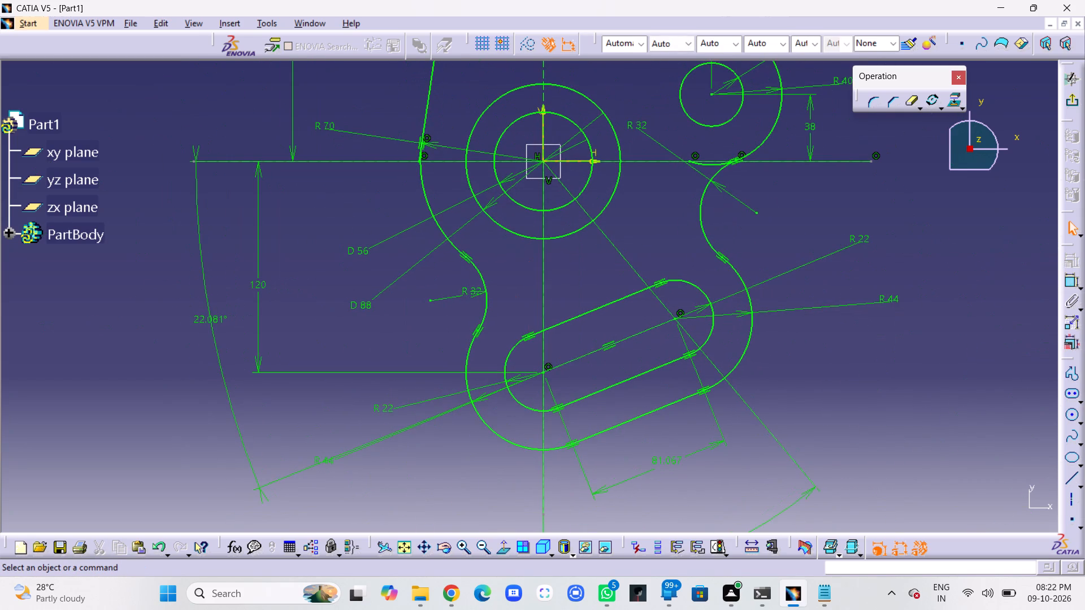
{"action": "middle_click_drag", "start_coordinate": [838, 337], "coordinate": [840, 352]}
{"action": "right_click", "coordinate": [838, 337]}
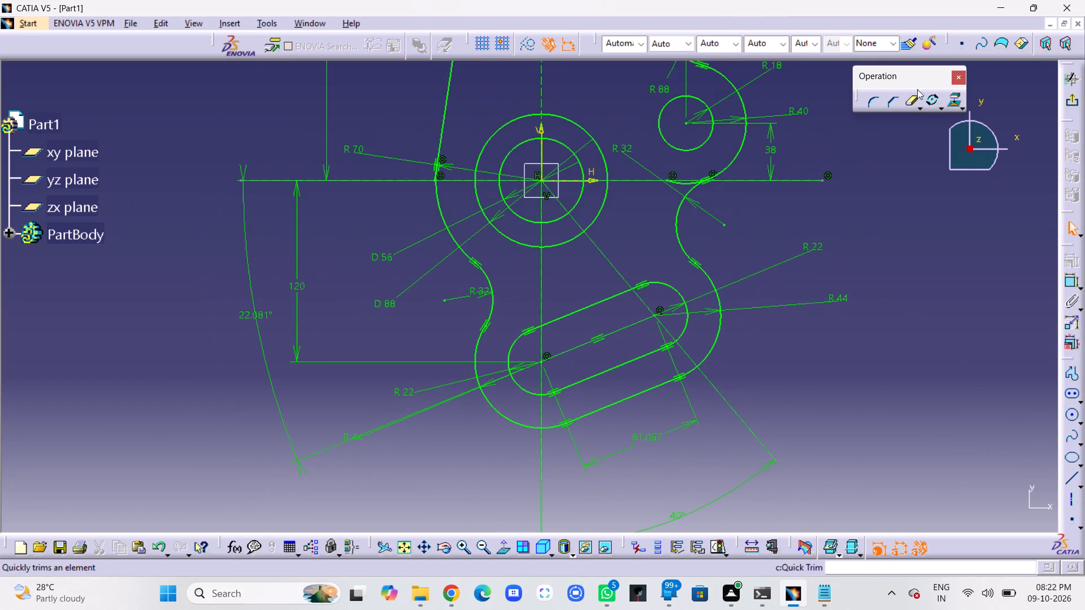
{"action": "left_click", "coordinate": [912, 102]}
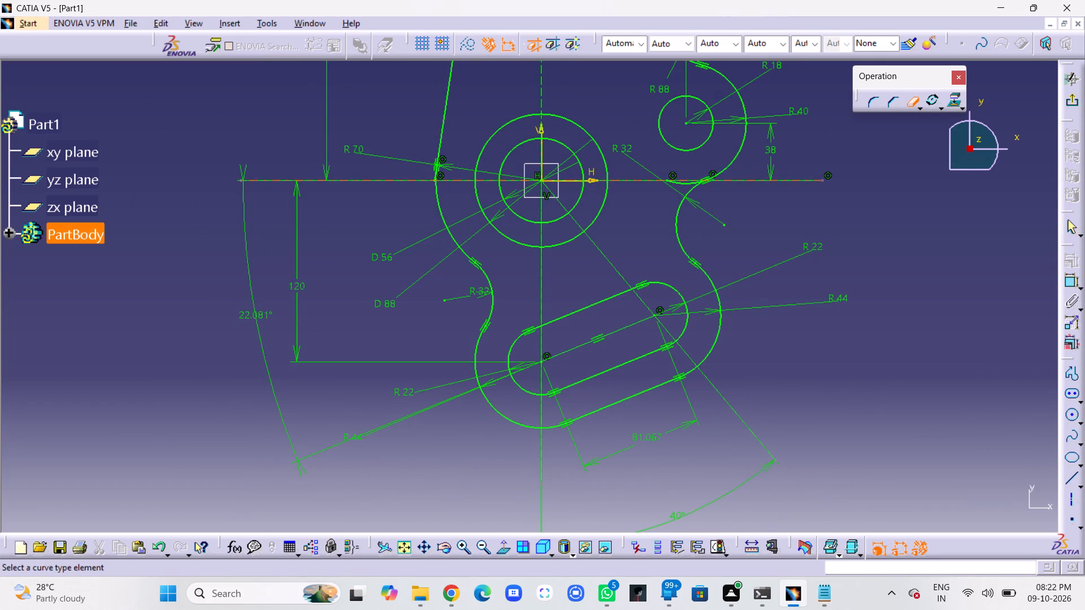
{"action": "left_click", "coordinate": [684, 184]}
Quick-trim both halves of the top R44 circle's lower arc that lie inside the profile.
{"action": "middle_click_drag", "start_coordinate": [876, 232], "coordinate": [885, 273]}
{"action": "right_click", "coordinate": [876, 232]}
{"action": "middle_click_drag", "start_coordinate": [863, 256], "coordinate": [912, 355]}
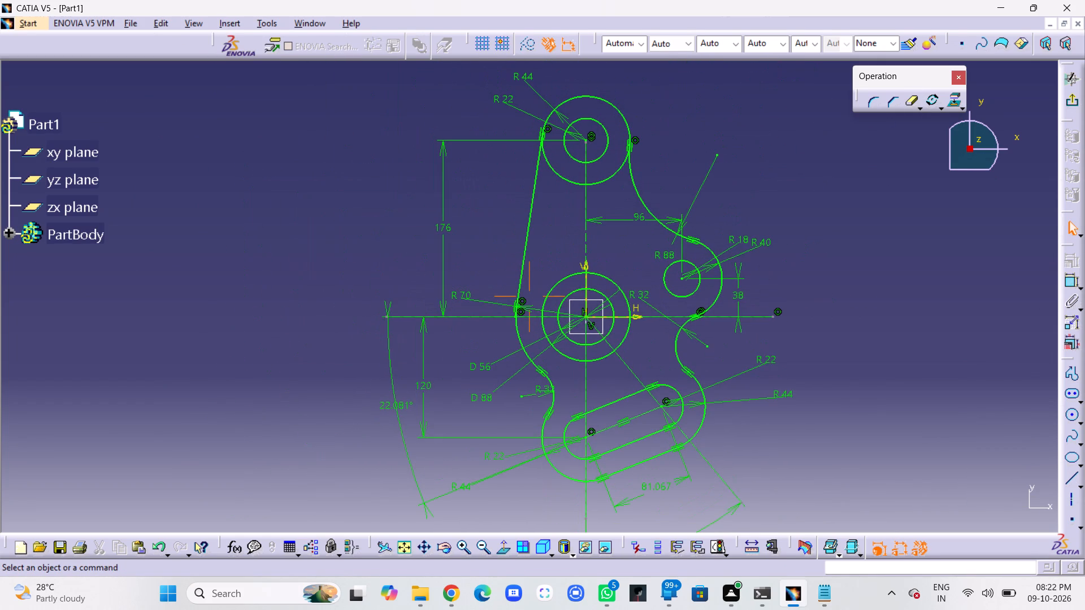
{"action": "middle_click_drag", "start_coordinate": [912, 355], "coordinate": [913, 355]}
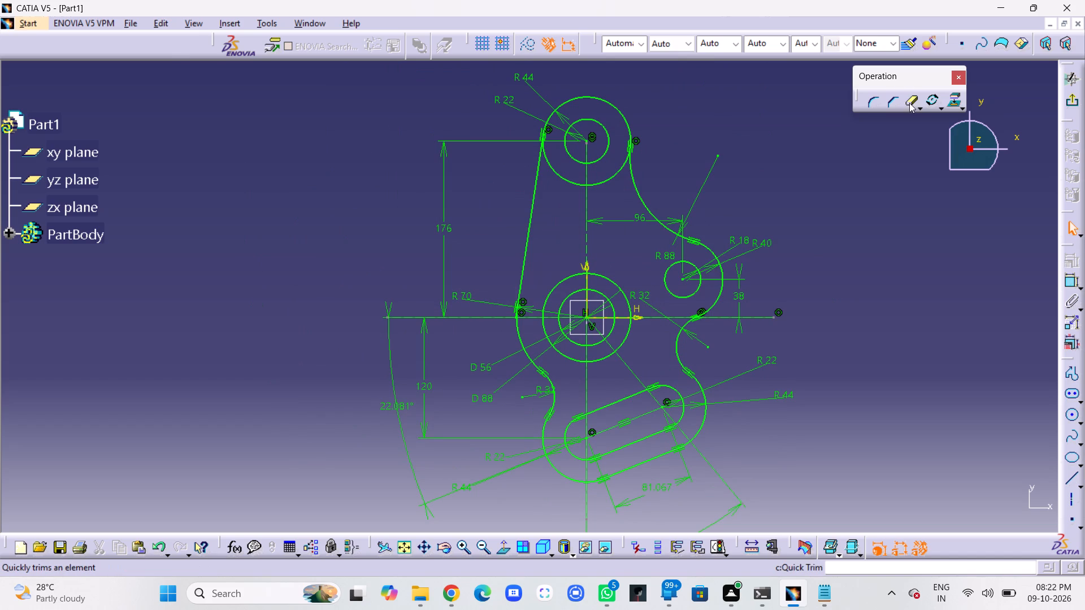
{"action": "left_click", "coordinate": [909, 103]}
{"action": "left_click", "coordinate": [604, 180]}
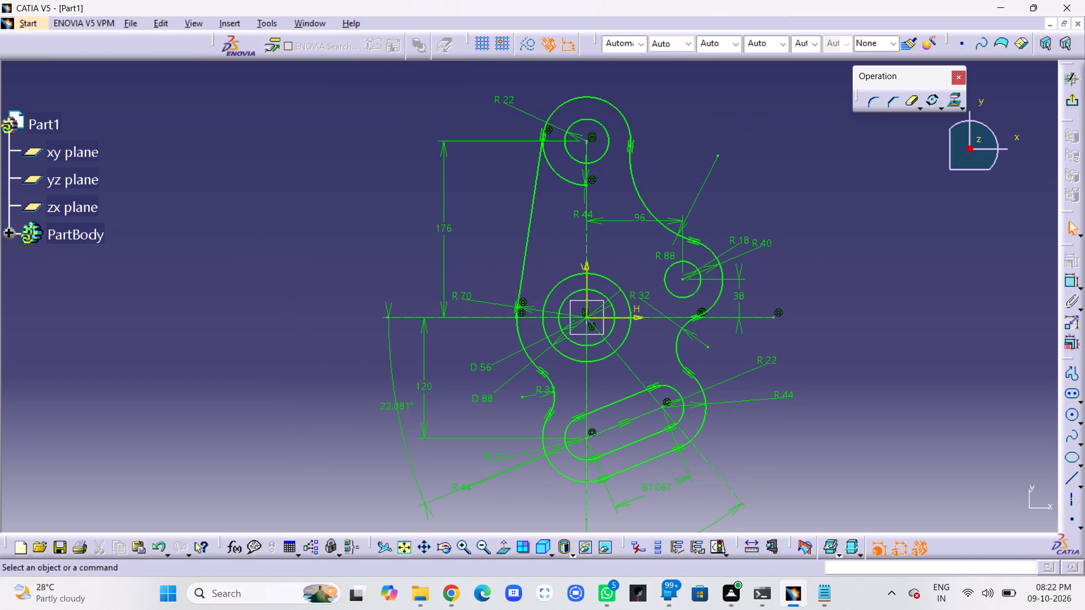
{"action": "left_click", "coordinate": [914, 97]}
{"action": "left_click", "coordinate": [574, 181]}
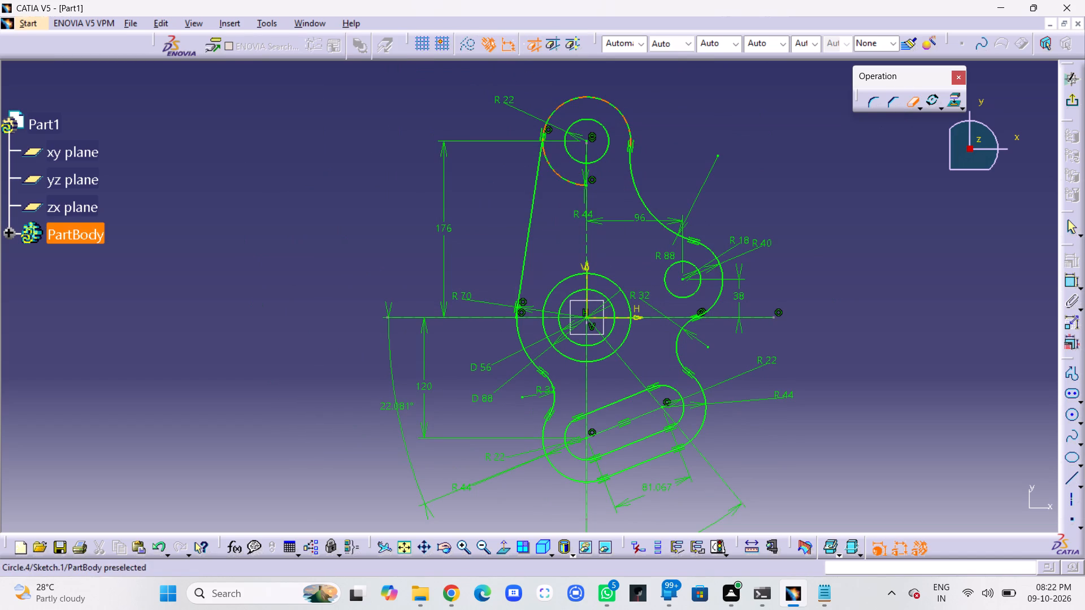
Exit the sketch and return to the 3D part.
{"action": "middle_click_drag", "start_coordinate": [857, 269], "coordinate": [865, 313]}
{"action": "right_click", "coordinate": [857, 269]}
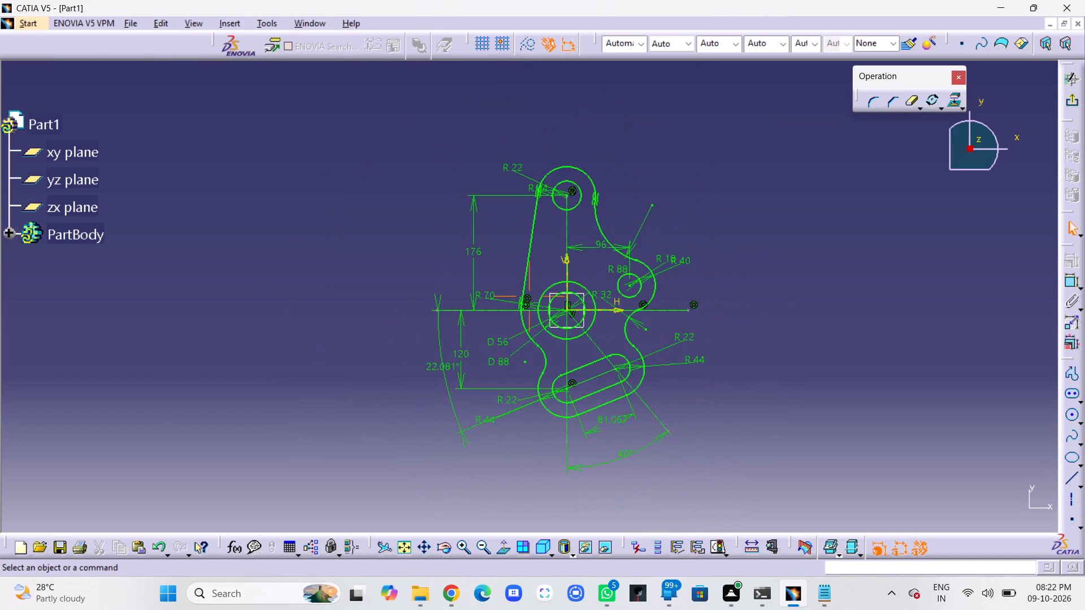
{"action": "middle_click_drag", "start_coordinate": [865, 313], "coordinate": [866, 279]}
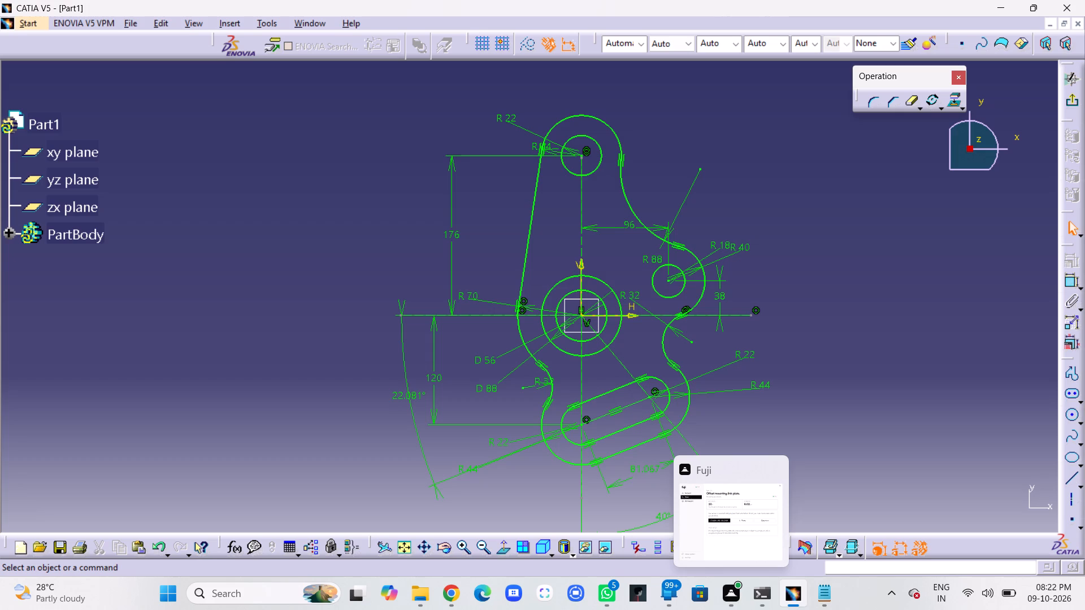
{"action": "left_click", "coordinate": [1075, 103]}
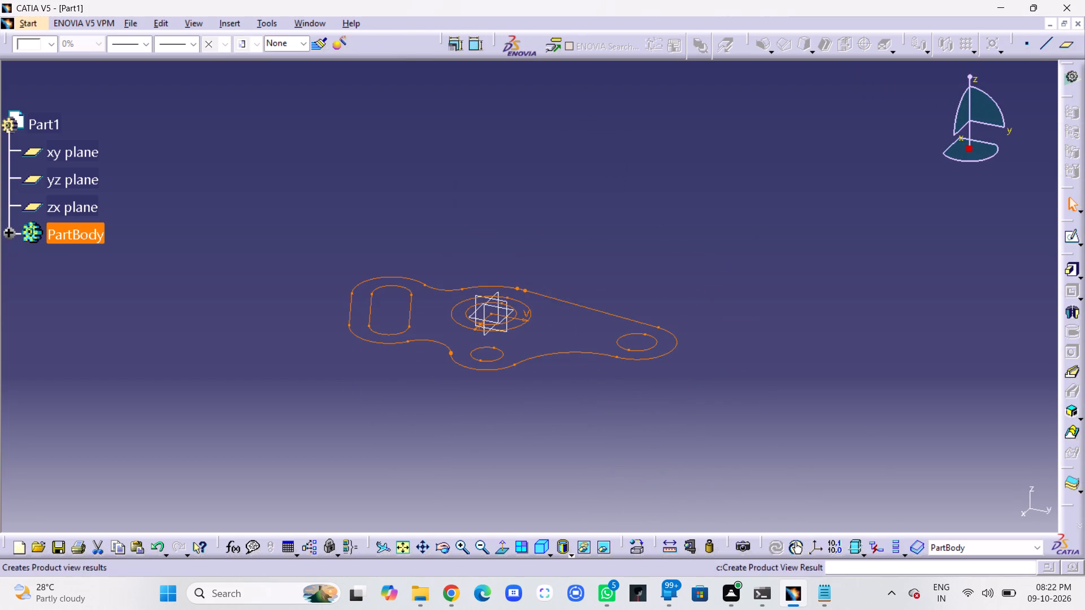
Start a Pad from the sketch, agree to use it anyway, and reopen Sketch.1 for editing from the pad definition.
{"action": "middle_click_drag", "start_coordinate": [774, 338], "coordinate": [883, 320]}
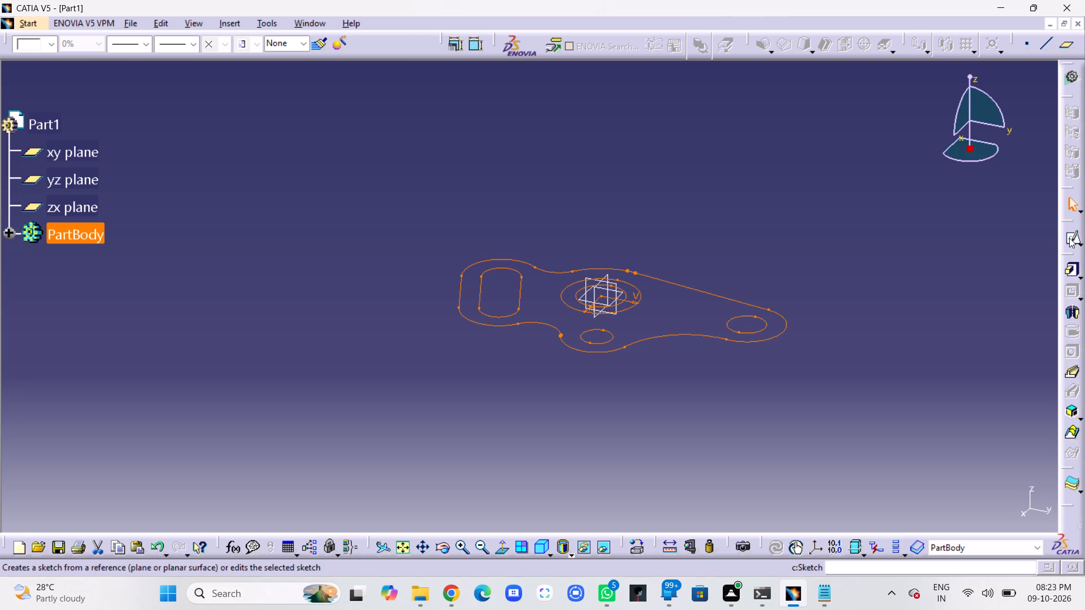
{"action": "left_click", "coordinate": [1068, 267]}
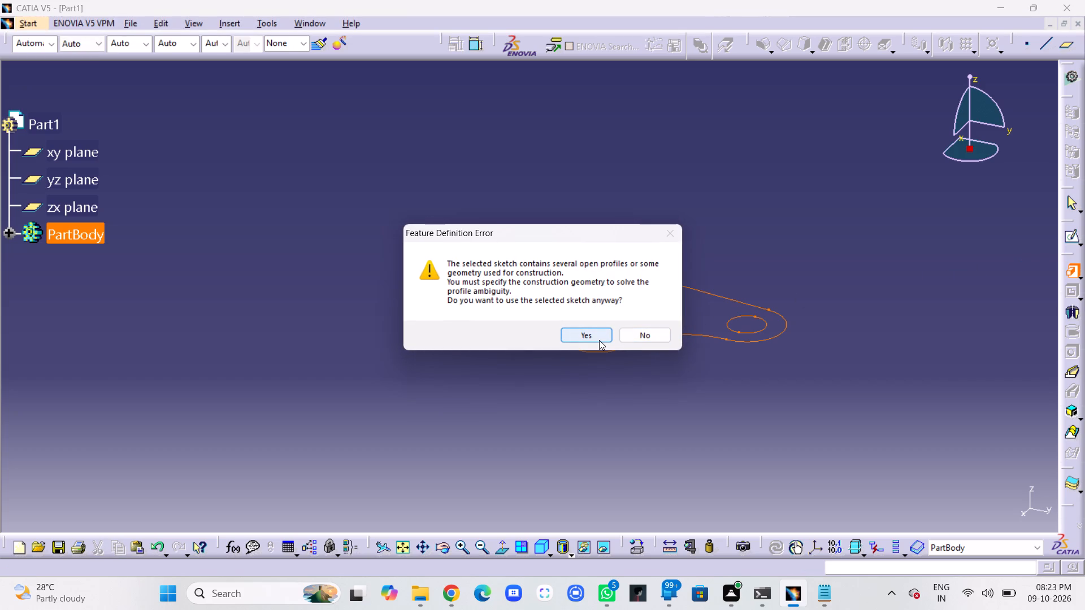
{"action": "left_click", "coordinate": [599, 340]}
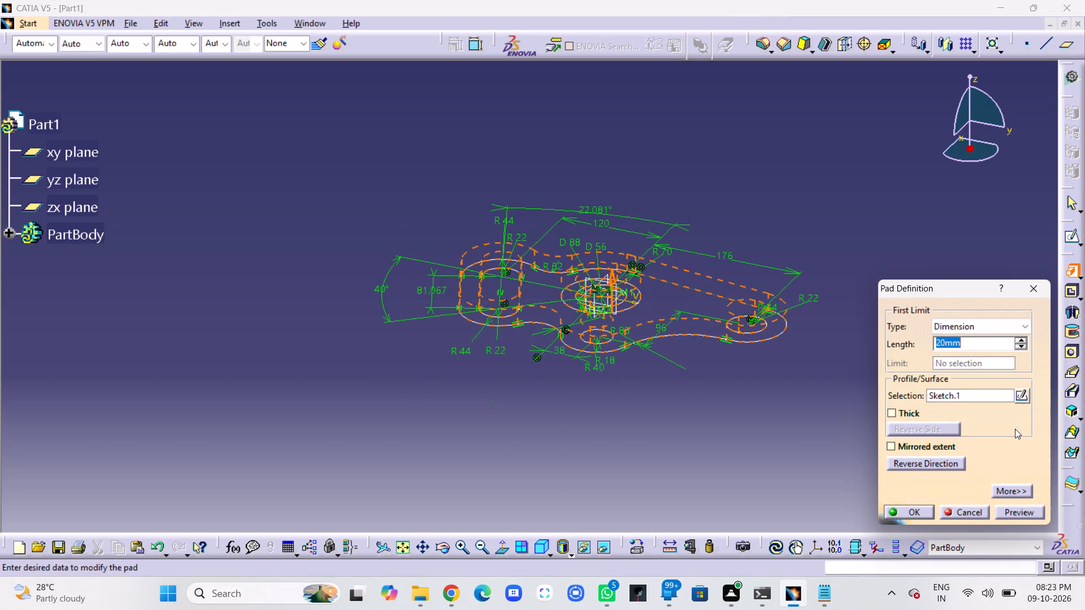
{"action": "left_click", "coordinate": [1023, 395]}
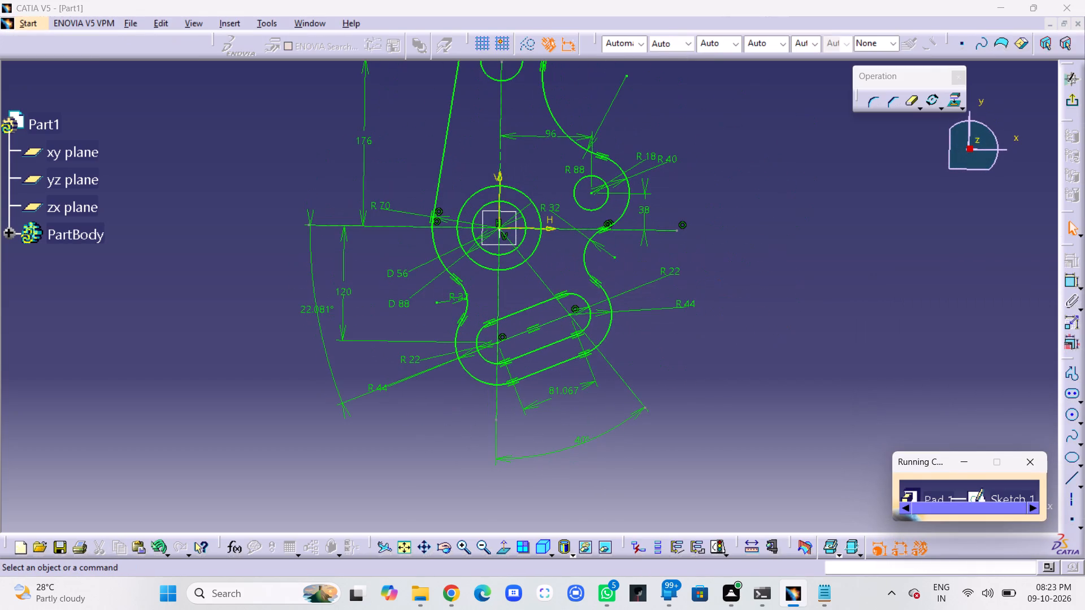
Run Sketch Analysis and examine the geometry status of the implicit profiles, locating and reframing on the six-curve one.
{"action": "left_click", "coordinate": [721, 548]}
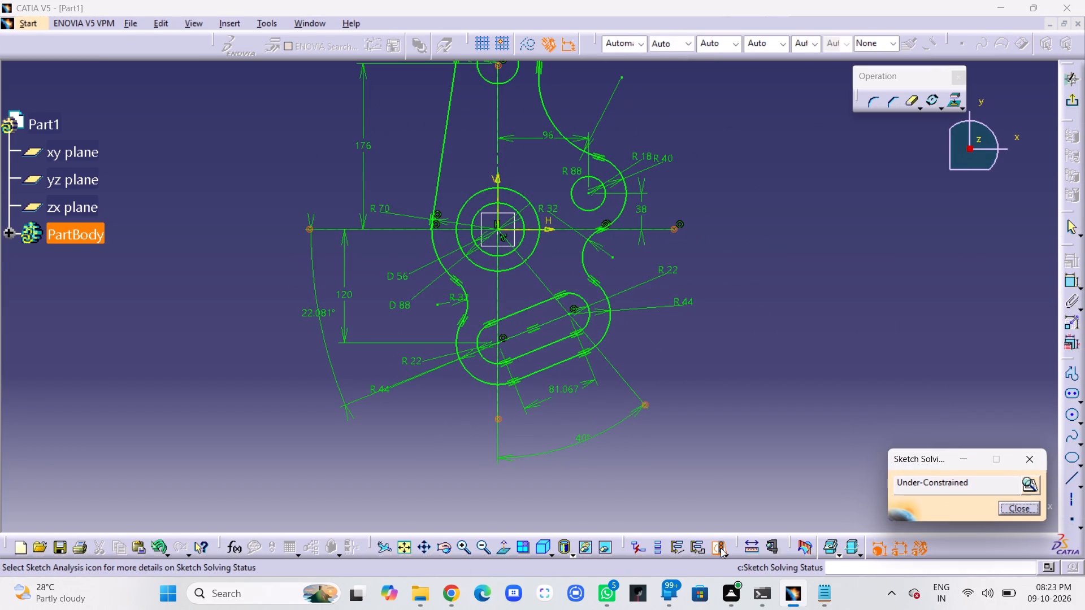
{"action": "left_click", "coordinate": [1027, 489]}
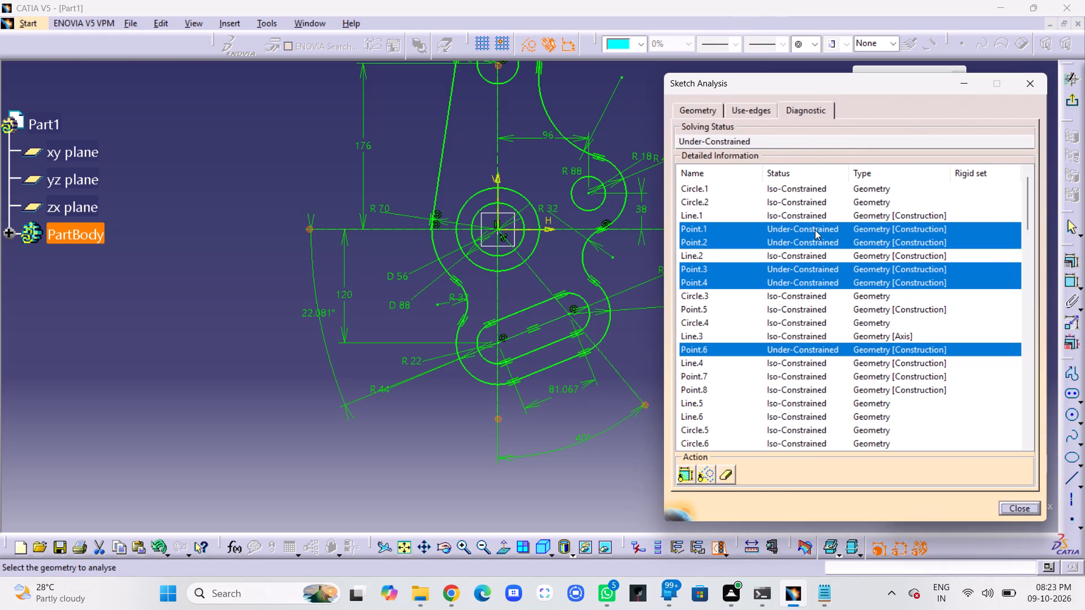
{"action": "left_click", "coordinate": [702, 112]}
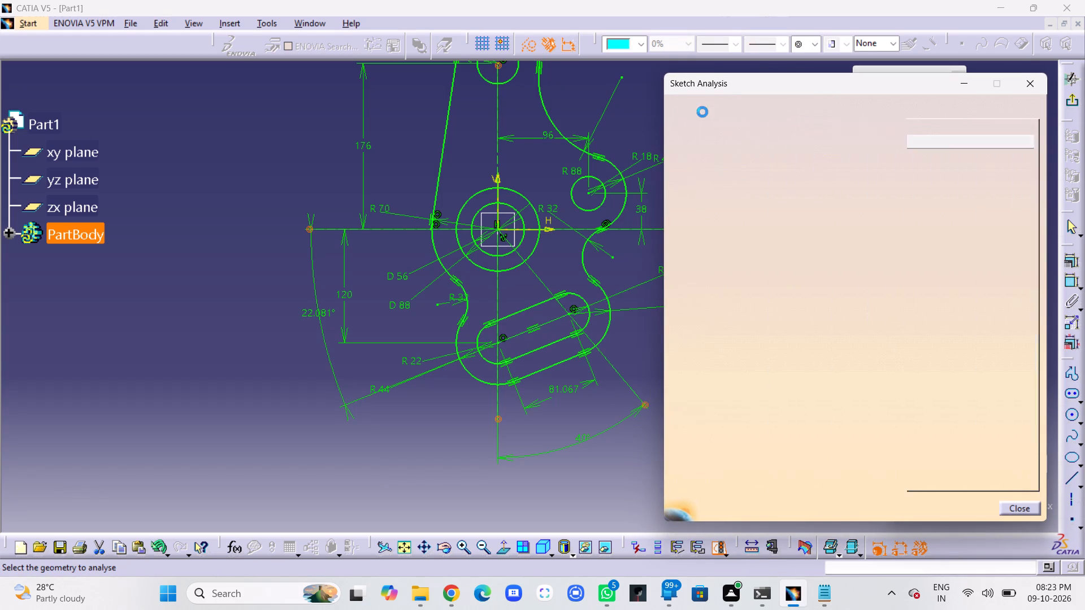
{"action": "left_click", "coordinate": [832, 254]}
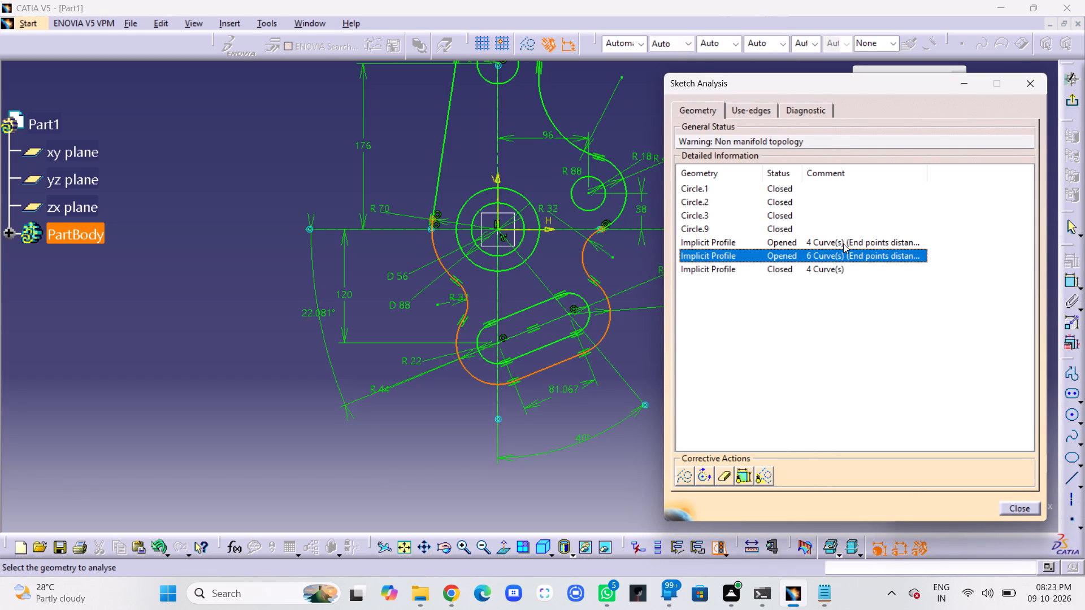
{"action": "left_click", "coordinate": [849, 242]}
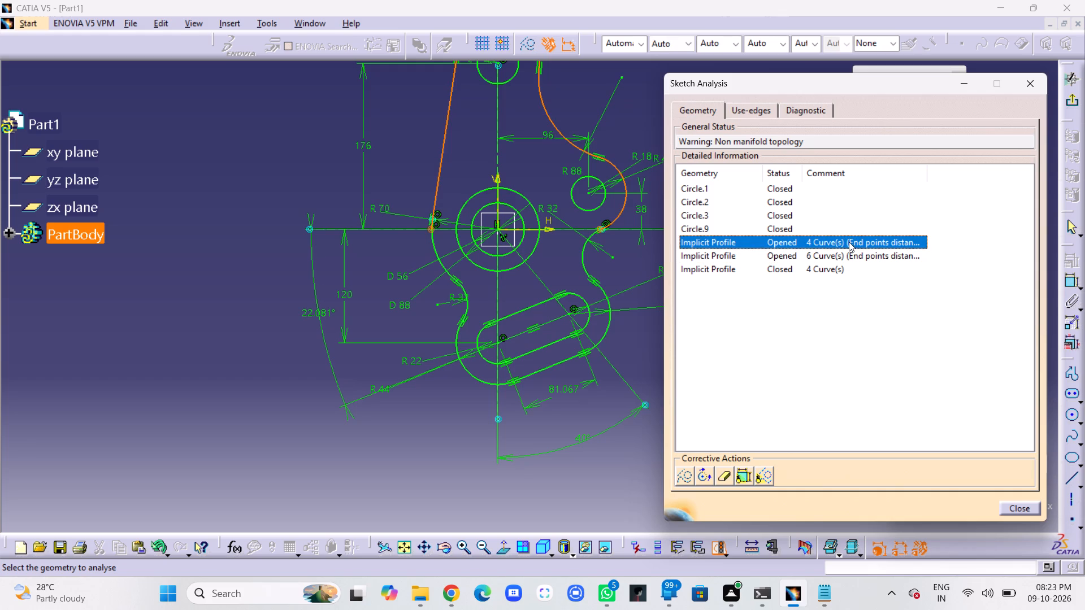
{"action": "triple_click", "coordinate": [830, 257]}
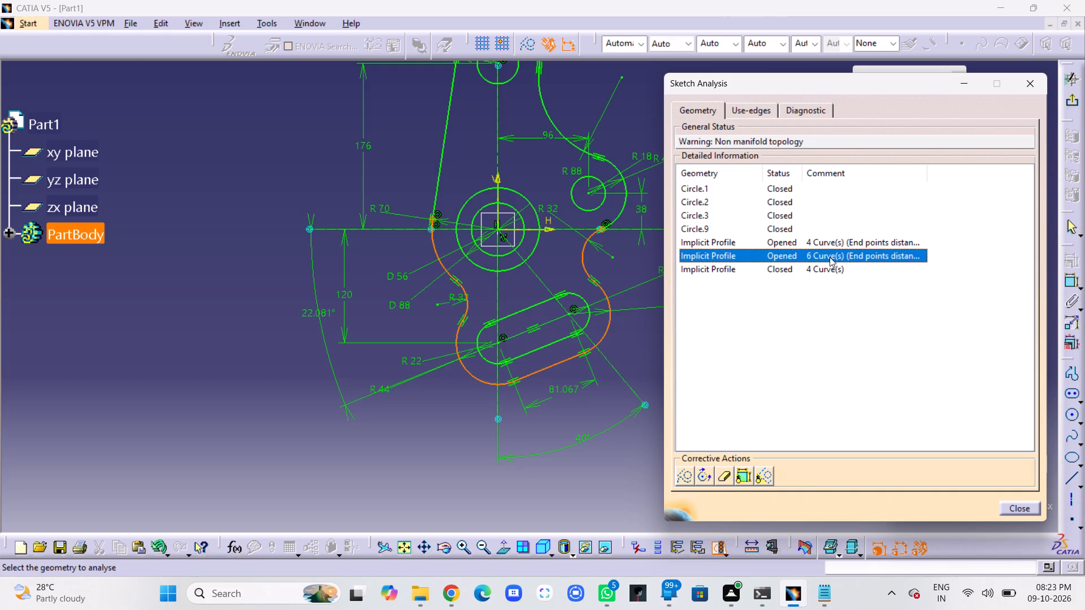
{"action": "double_click", "coordinate": [792, 258]}
{"action": "right_click", "coordinate": [792, 258]}
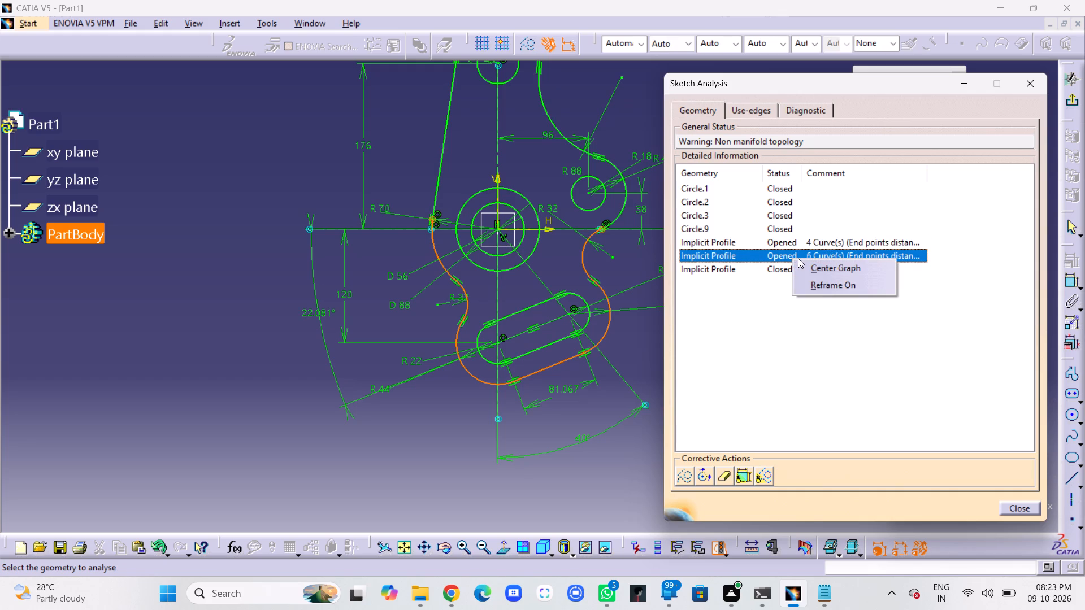
{"action": "left_click", "coordinate": [818, 266]}
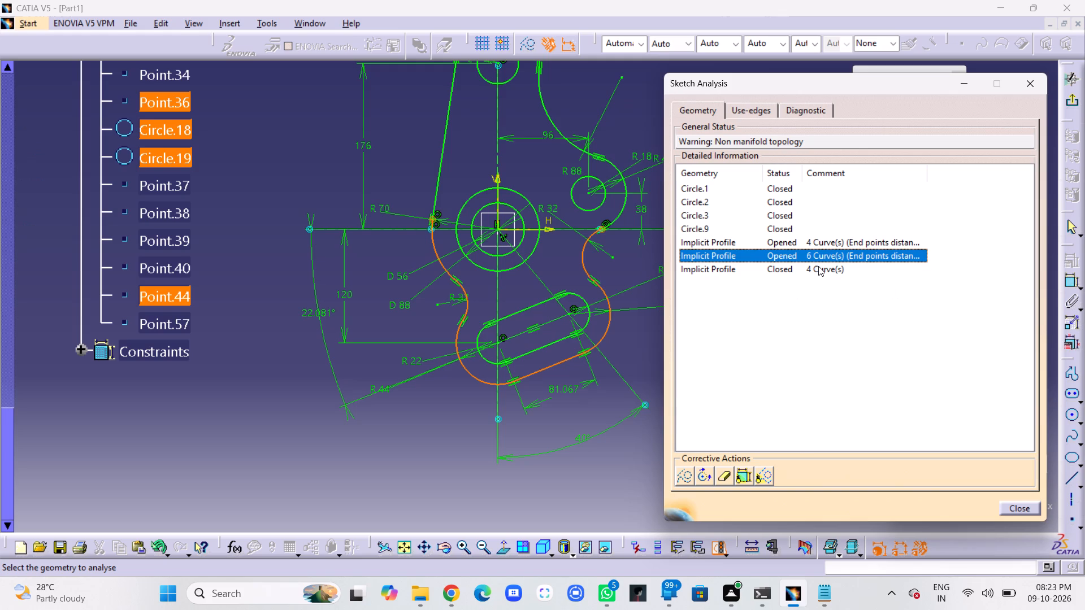
{"action": "right_click", "coordinate": [827, 258]}
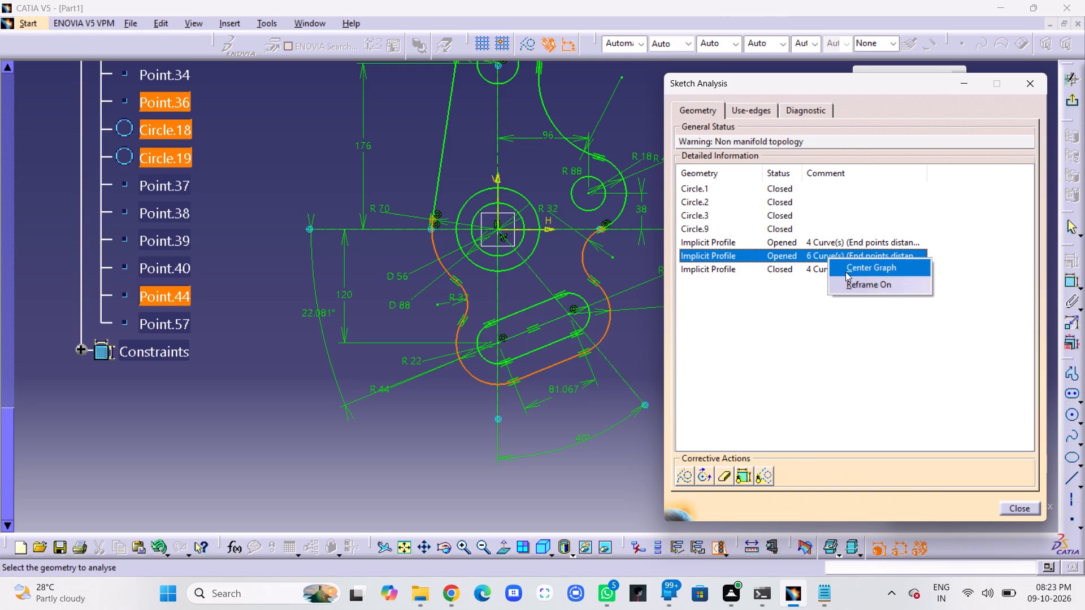
{"action": "left_click", "coordinate": [853, 282]}
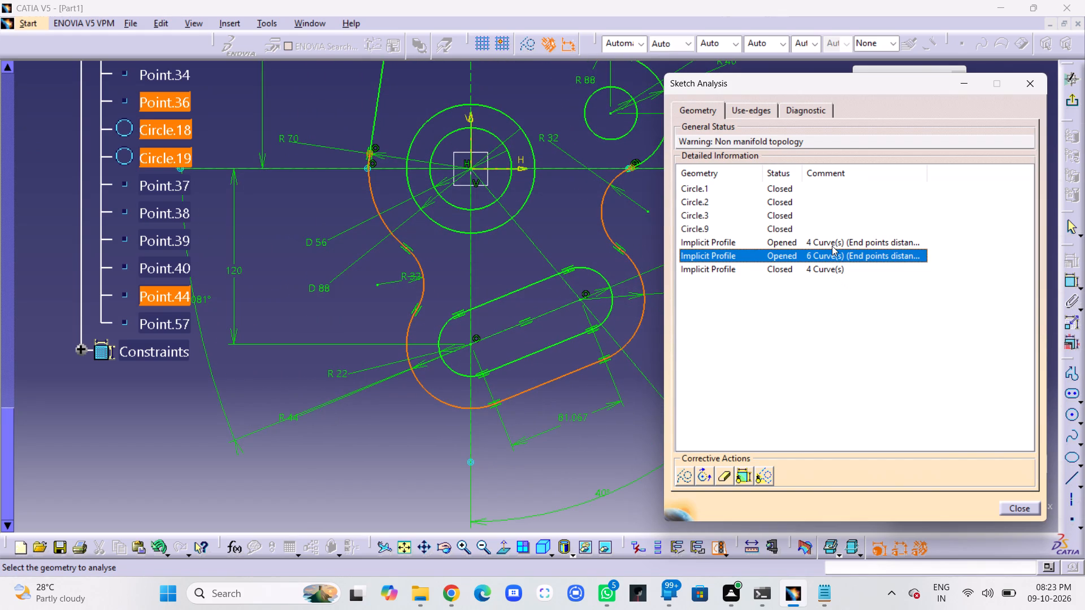
{"action": "left_click", "coordinate": [1026, 87]}
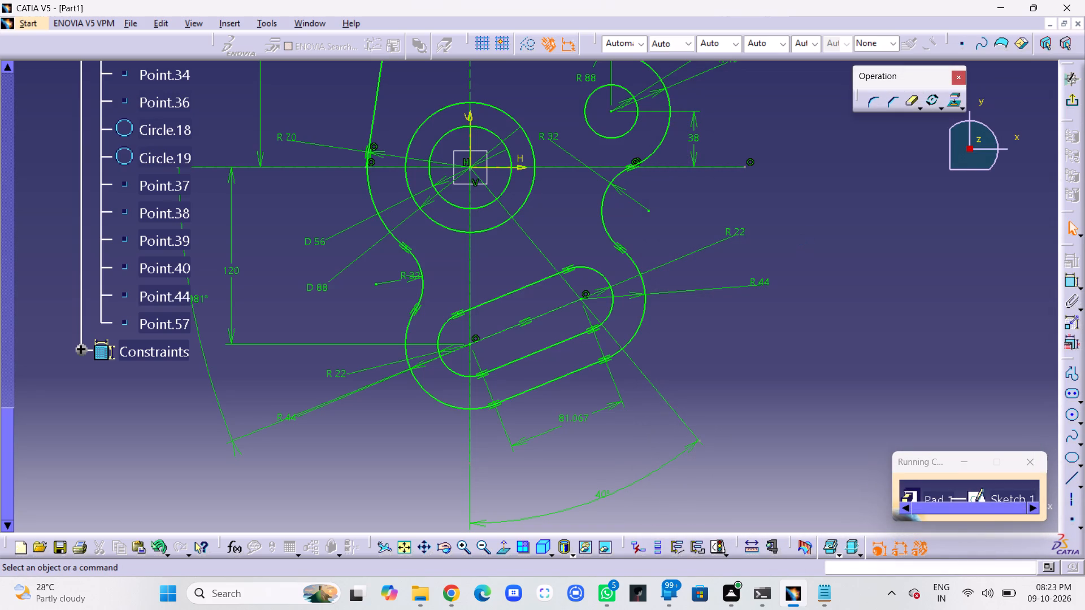
Quick-trim the short end of the slanted tangent line that overshoots its contact point with the R70 arc.
{"action": "middle_click_drag", "start_coordinate": [801, 253], "coordinate": [895, 297]}
{"action": "right_click", "coordinate": [898, 354]}
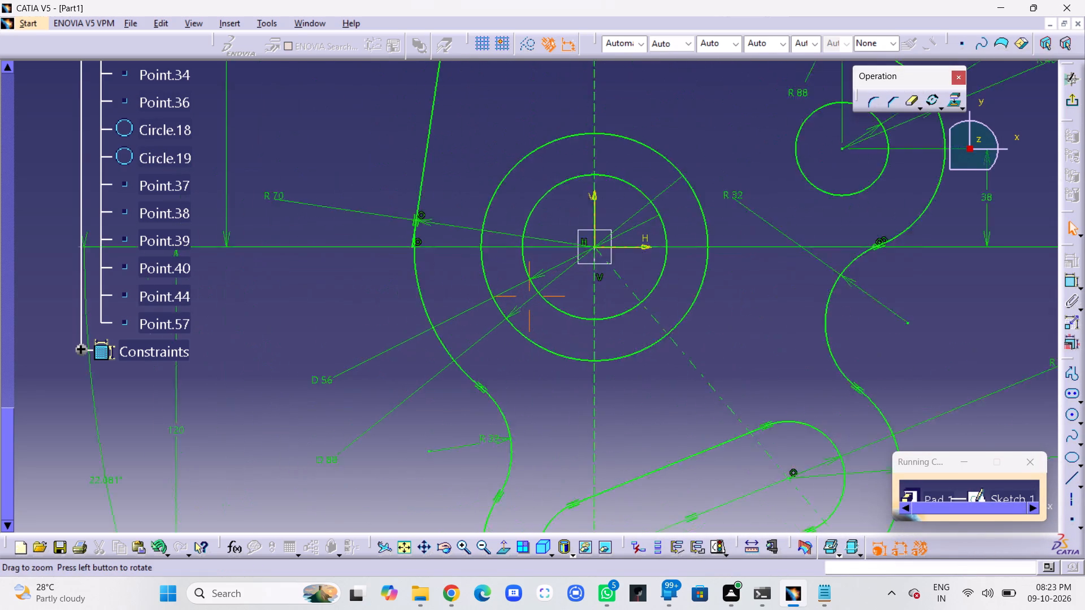
{"action": "middle_click_drag", "start_coordinate": [895, 297], "coordinate": [908, 215]}
{"action": "middle_click_drag", "start_coordinate": [671, 277], "coordinate": [770, 364]}
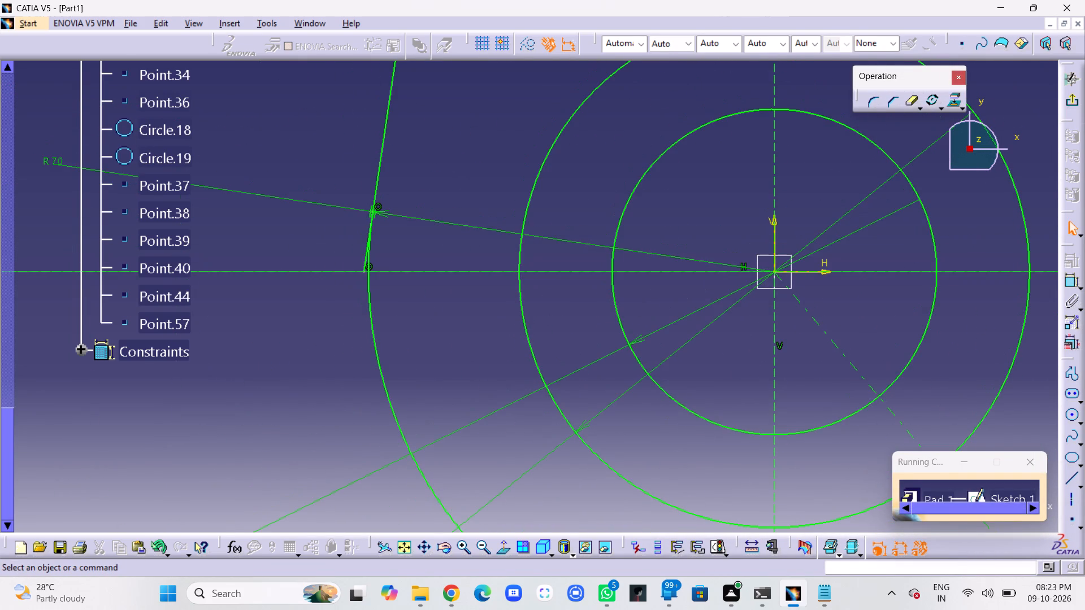
{"action": "scroll", "coordinate": [212, 161], "scroll_direction": "up", "scroll_amount": 16}
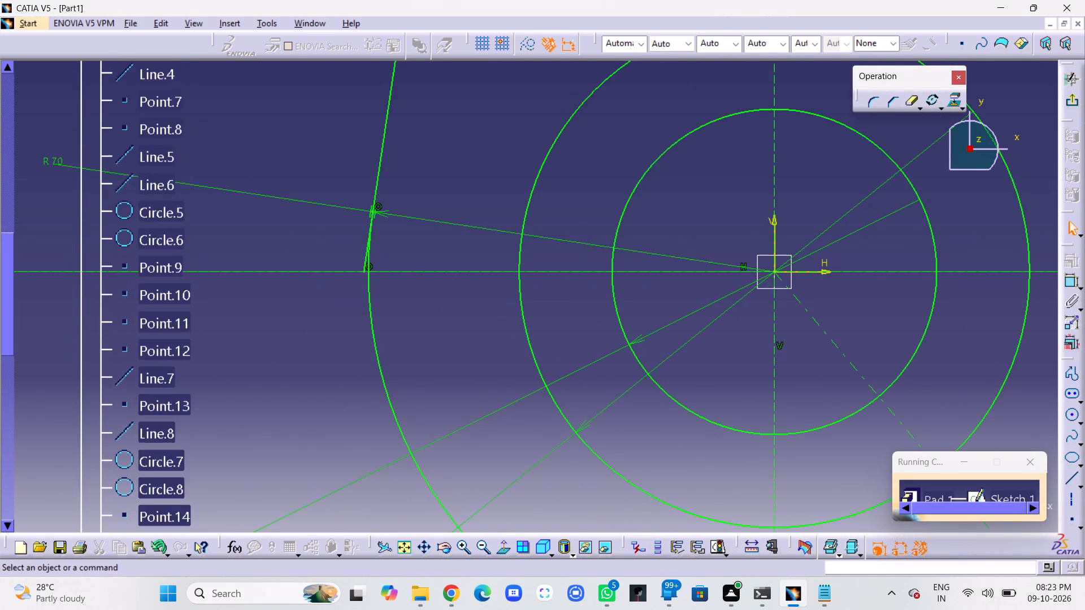
{"action": "scroll", "coordinate": [212, 161], "scroll_direction": "up", "scroll_amount": 10}
{"action": "scroll", "coordinate": [212, 161], "scroll_direction": "down", "scroll_amount": 19}
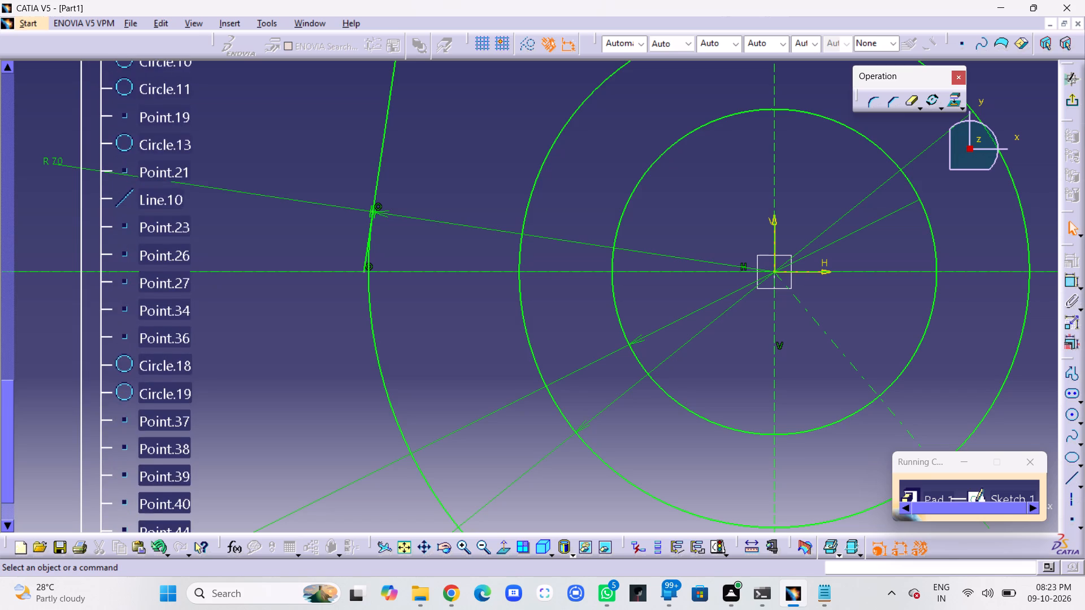
{"action": "scroll", "coordinate": [212, 161], "scroll_direction": "down", "scroll_amount": 8}
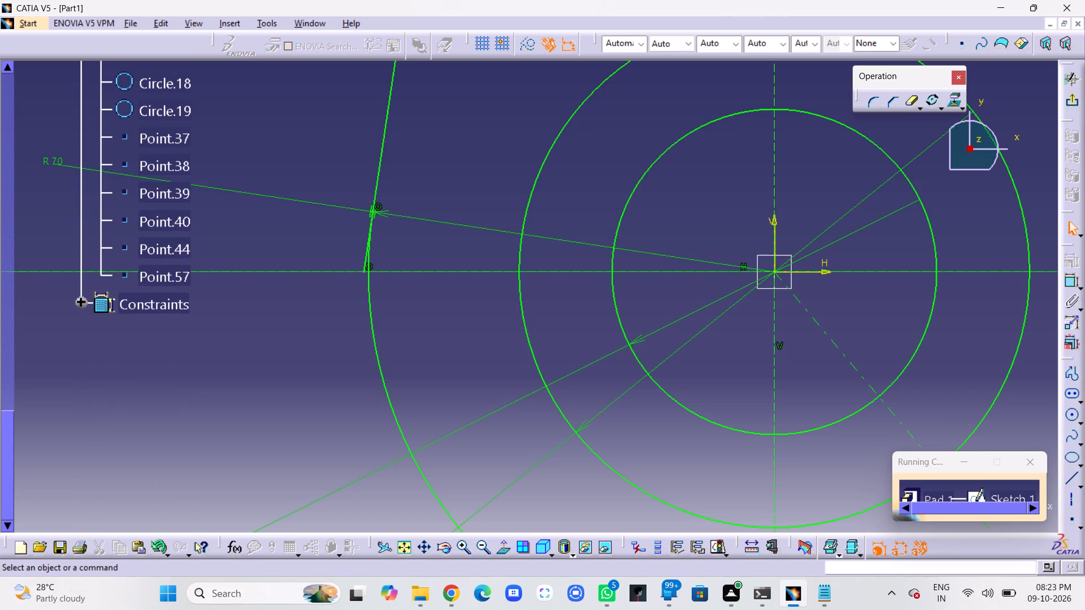
{"action": "left_click", "coordinate": [910, 97]}
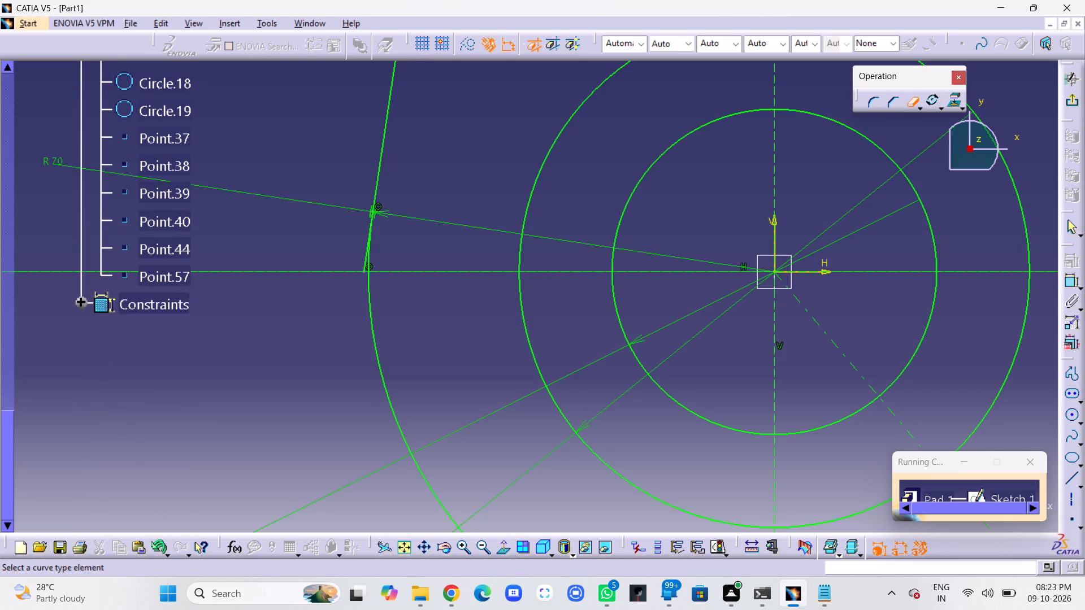
{"action": "left_click", "coordinate": [366, 258]}
Quick-trim the short end of the R40 arc that overshoots its tangent point with the R32 corner near the horizontal axis.
{"action": "middle_click_drag", "start_coordinate": [467, 249], "coordinate": [496, 351]}
{"action": "right_click", "coordinate": [467, 249]}
{"action": "middle_click_drag", "start_coordinate": [936, 334], "coordinate": [804, 321]}
{"action": "right_click", "coordinate": [788, 386]}
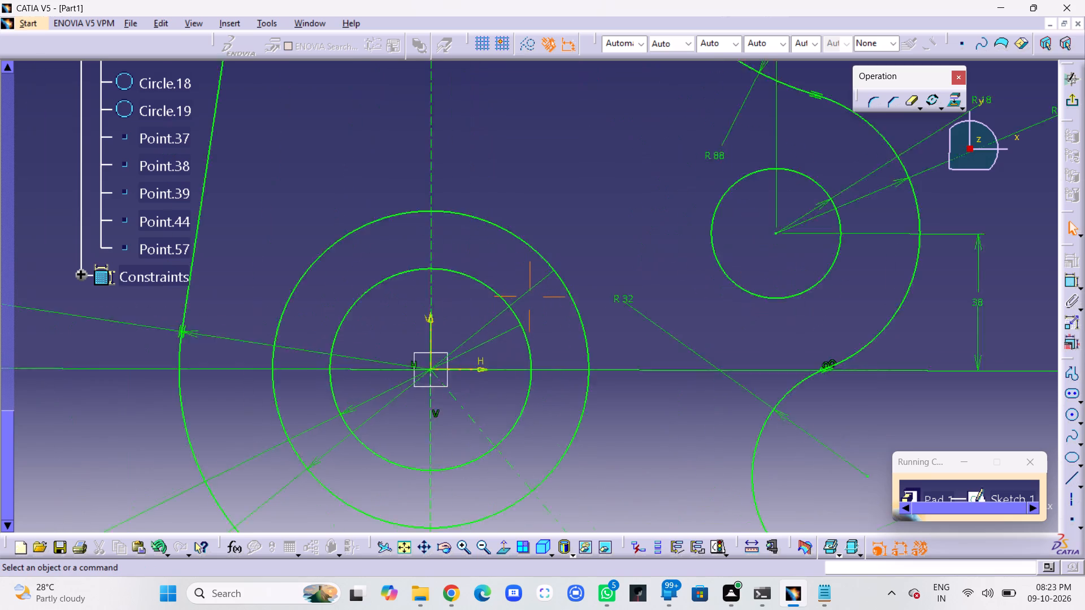
{"action": "middle_click_drag", "start_coordinate": [804, 321], "coordinate": [808, 224]}
{"action": "middle_click_drag", "start_coordinate": [943, 386], "coordinate": [32, 117]}
{"action": "middle_click_drag", "start_coordinate": [495, 291], "coordinate": [494, 198]}
{"action": "right_click", "coordinate": [495, 291]}
{"action": "middle_click_drag", "start_coordinate": [379, 159], "coordinate": [460, 193]}
{"action": "right_click", "coordinate": [465, 265]}
{"action": "middle_click_drag", "start_coordinate": [460, 193], "coordinate": [461, 188]}
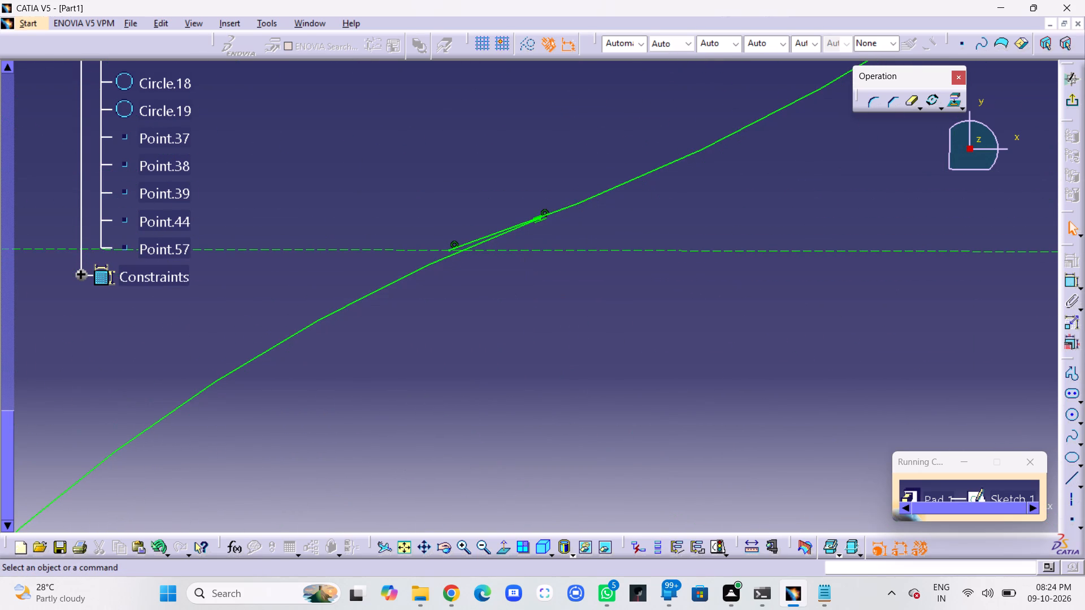
{"action": "left_click", "coordinate": [913, 105]}
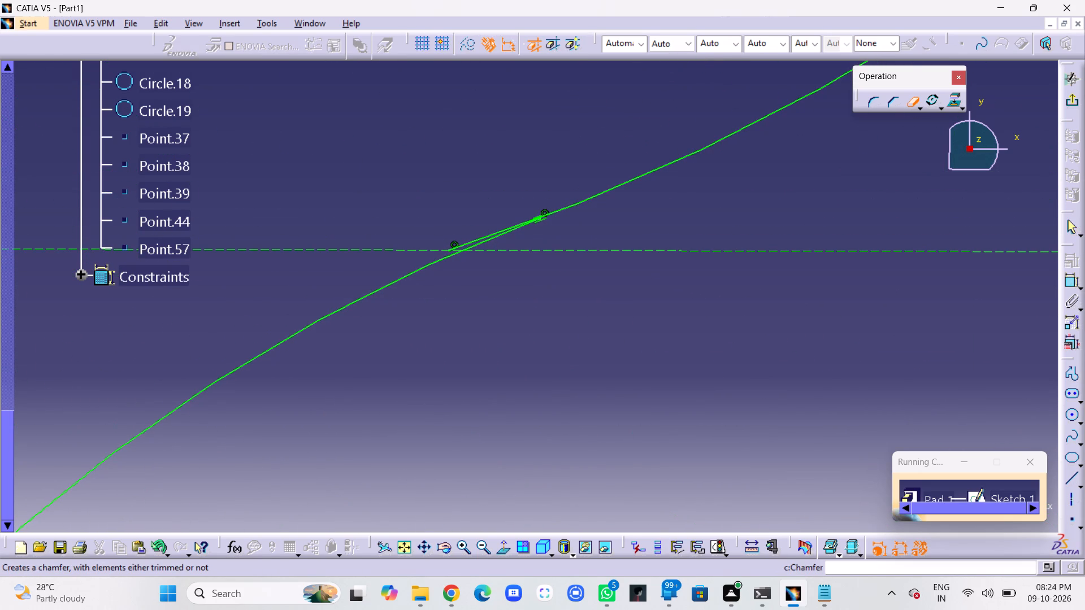
{"action": "left_click", "coordinate": [462, 246]}
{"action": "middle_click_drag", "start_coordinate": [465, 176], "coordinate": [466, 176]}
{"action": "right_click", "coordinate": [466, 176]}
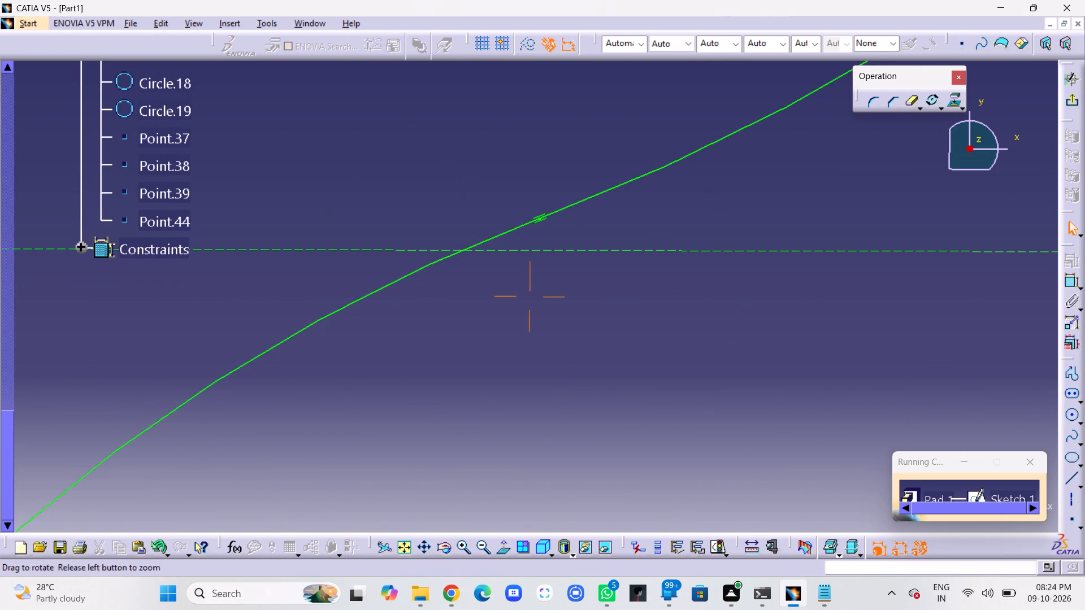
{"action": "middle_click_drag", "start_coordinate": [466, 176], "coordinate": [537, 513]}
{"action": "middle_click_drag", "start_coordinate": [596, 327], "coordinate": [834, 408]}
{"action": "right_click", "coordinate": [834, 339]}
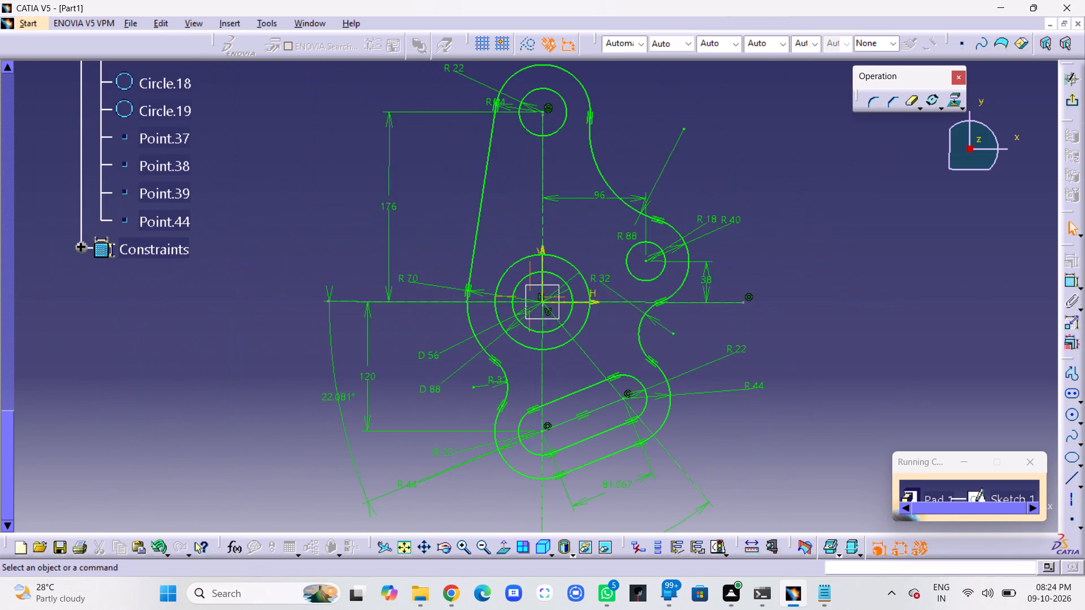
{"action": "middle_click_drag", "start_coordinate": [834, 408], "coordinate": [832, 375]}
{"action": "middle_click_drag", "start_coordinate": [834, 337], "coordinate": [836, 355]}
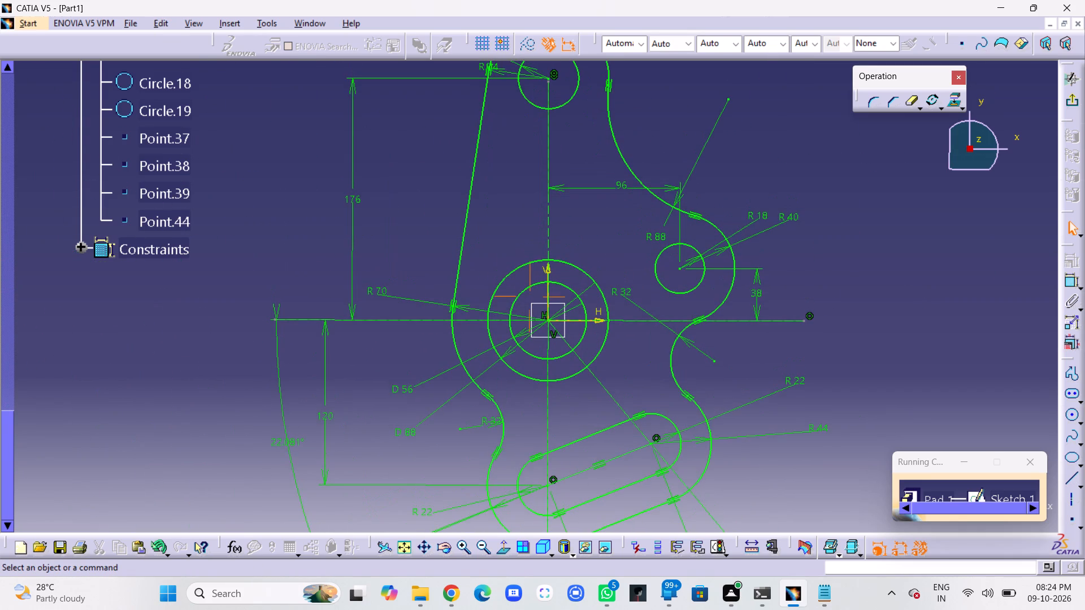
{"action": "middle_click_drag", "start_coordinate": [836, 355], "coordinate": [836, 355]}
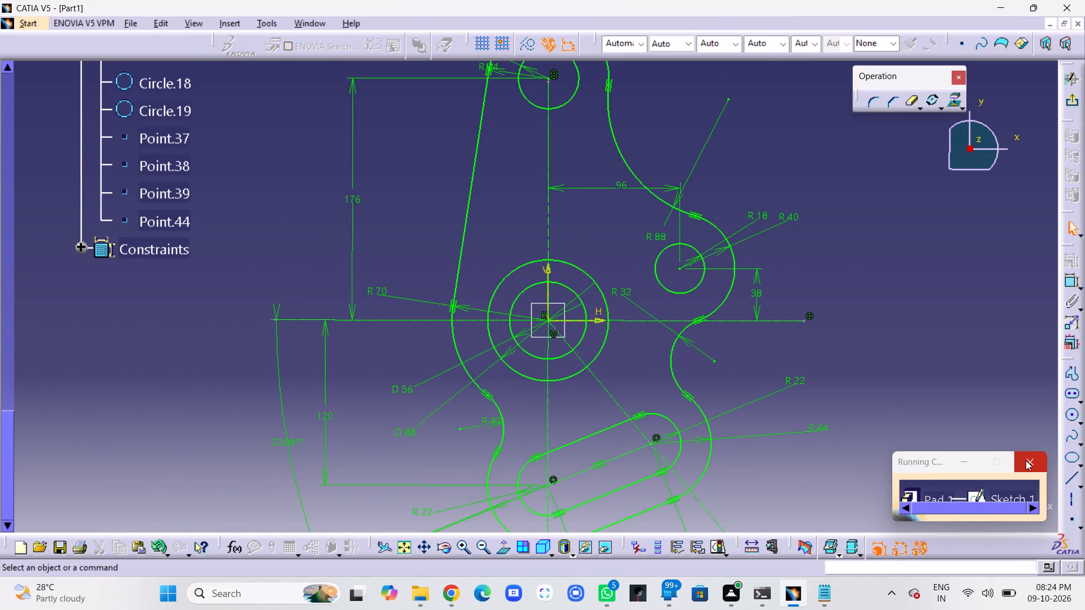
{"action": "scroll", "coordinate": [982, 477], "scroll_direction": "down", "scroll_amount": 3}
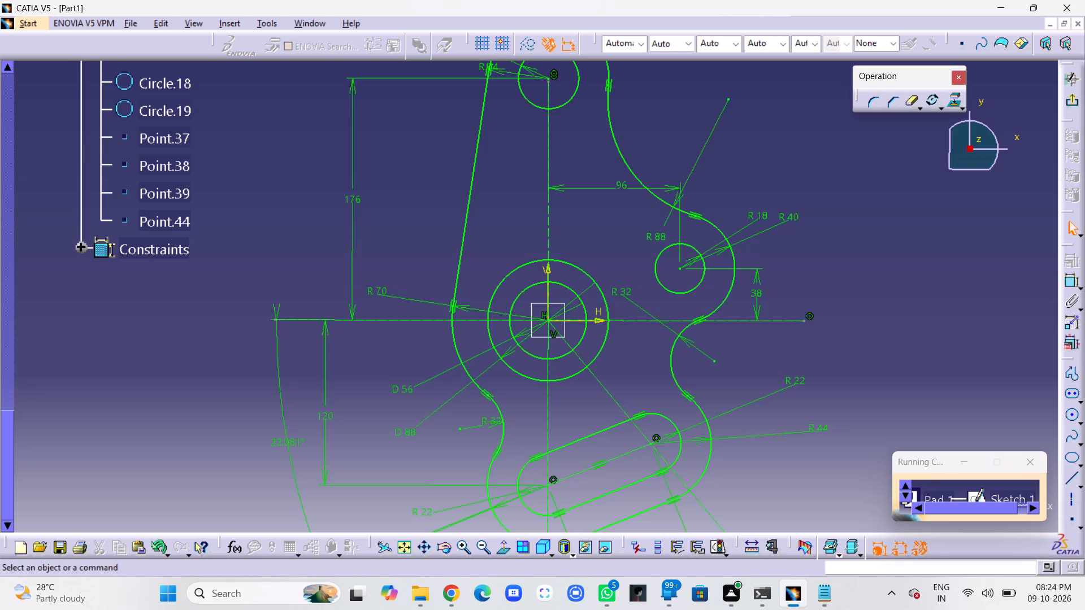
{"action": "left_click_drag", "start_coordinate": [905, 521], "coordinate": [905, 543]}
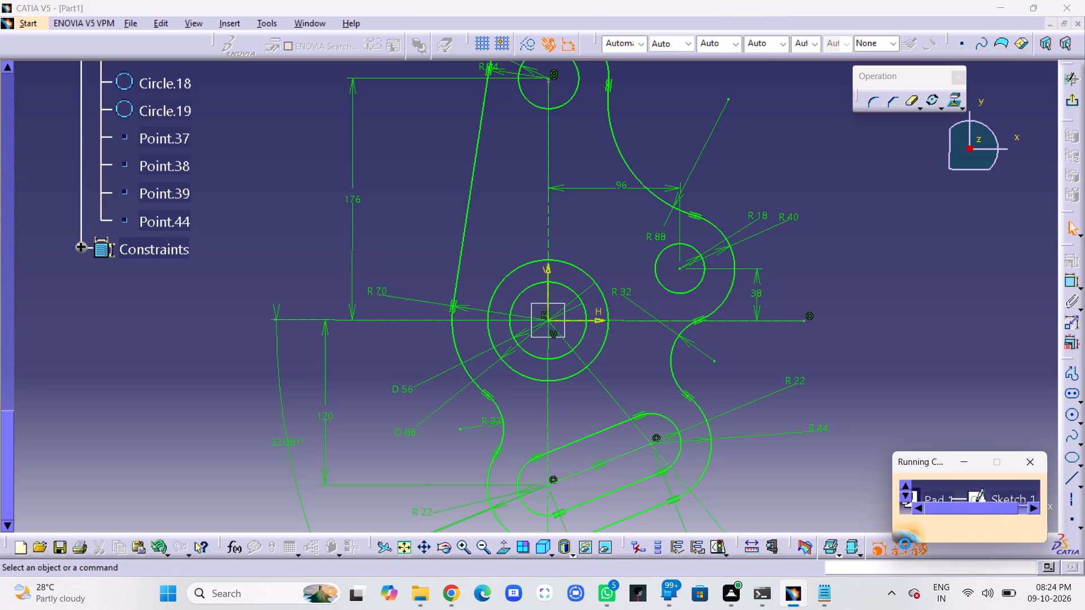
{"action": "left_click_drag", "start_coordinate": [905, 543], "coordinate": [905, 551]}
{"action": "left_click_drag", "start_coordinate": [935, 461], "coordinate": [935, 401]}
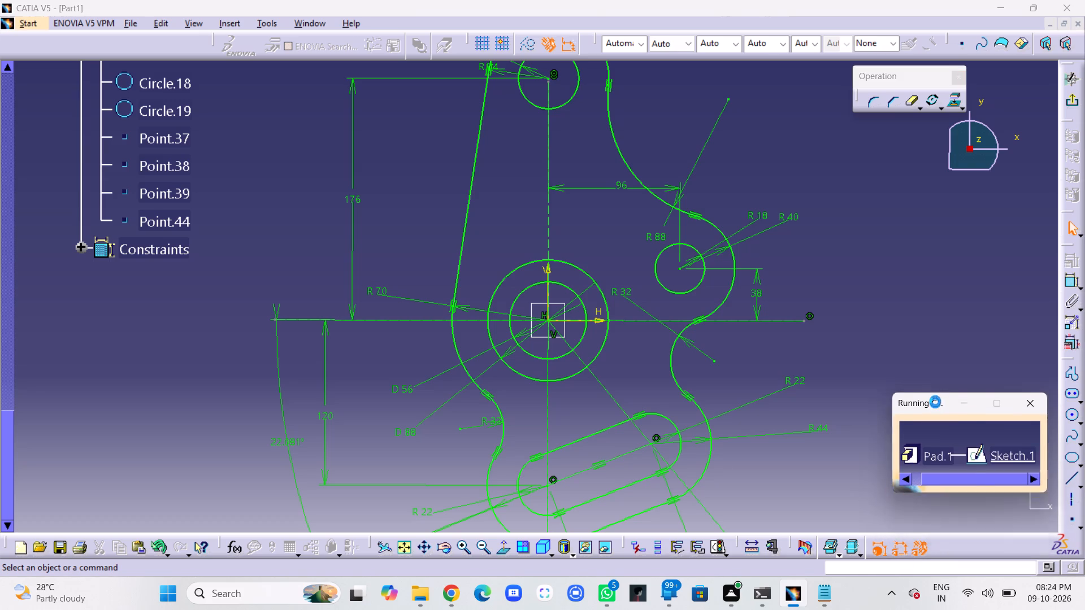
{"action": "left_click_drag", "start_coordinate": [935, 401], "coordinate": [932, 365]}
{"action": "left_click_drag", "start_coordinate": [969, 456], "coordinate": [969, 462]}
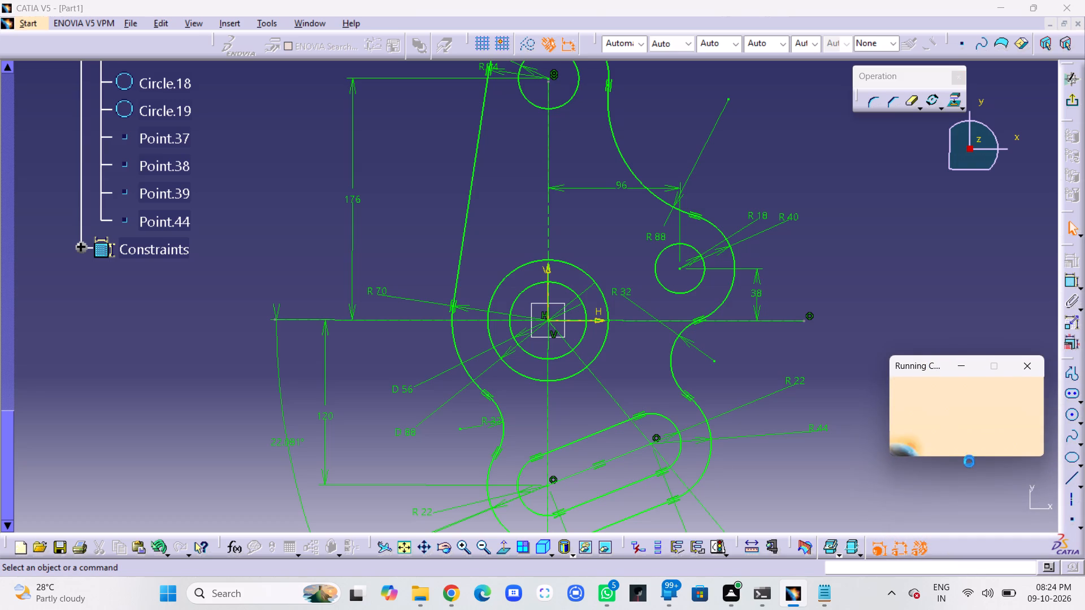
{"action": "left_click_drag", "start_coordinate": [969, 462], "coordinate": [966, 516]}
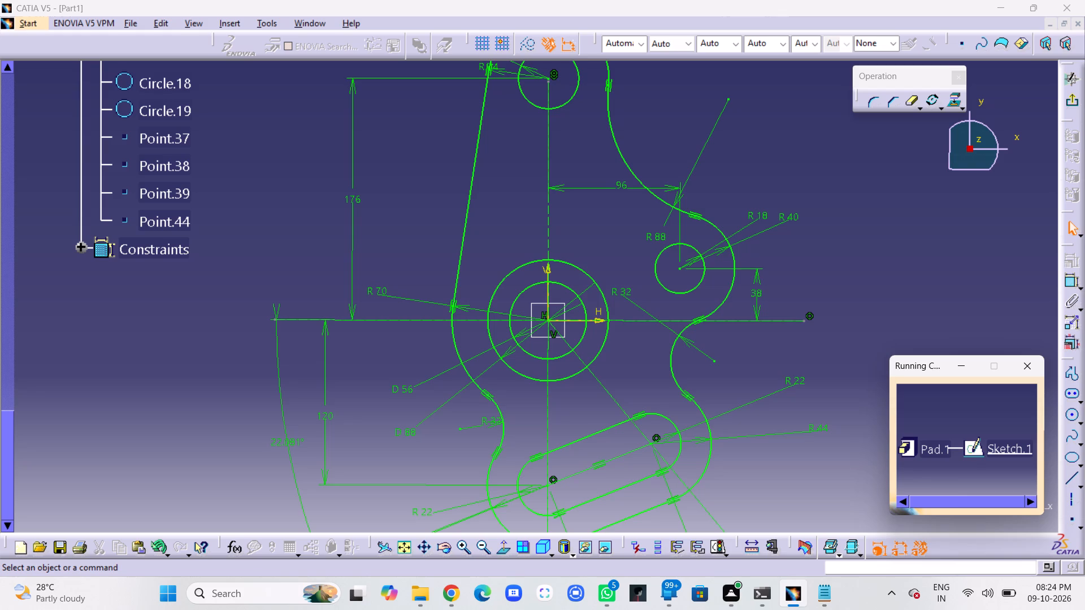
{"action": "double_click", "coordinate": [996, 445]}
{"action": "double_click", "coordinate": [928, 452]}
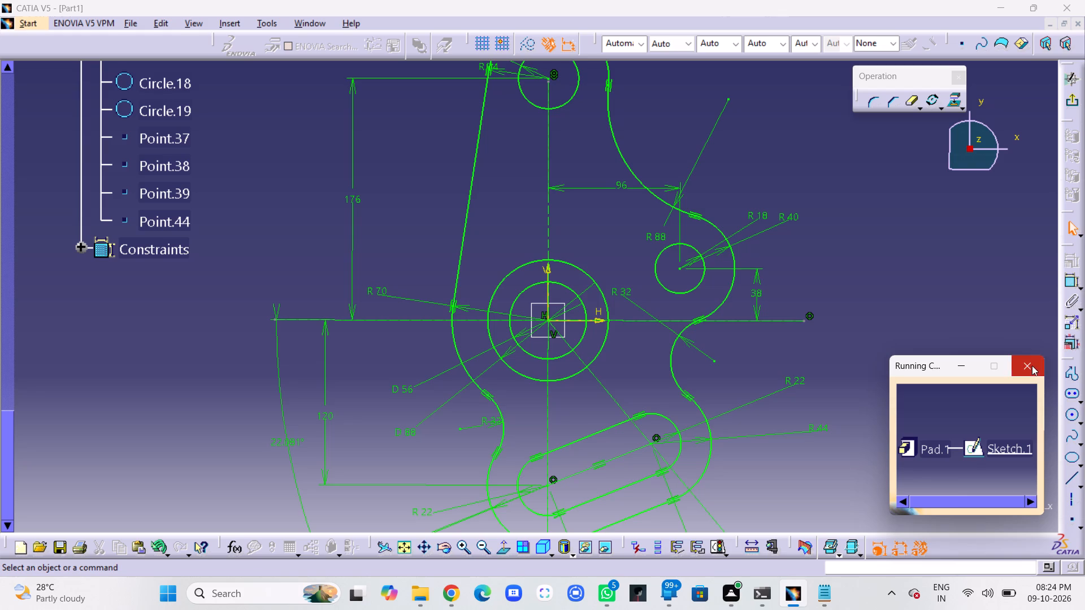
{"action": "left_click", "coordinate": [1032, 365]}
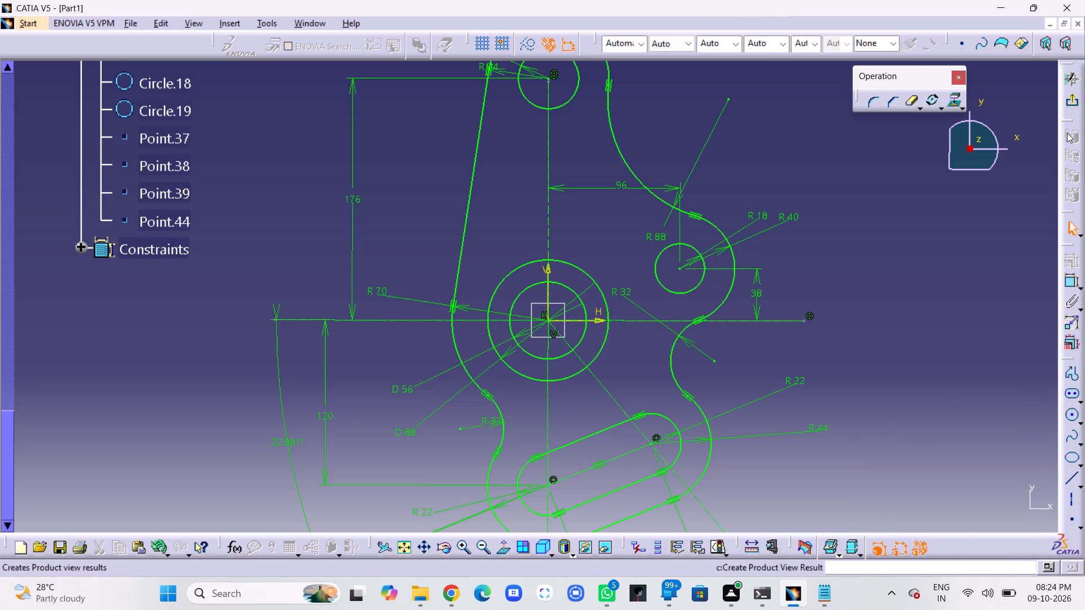
Leave Sketch.1, preview the pad and create it from the closed profile with a length of 20 mm.
{"action": "left_click", "coordinate": [1077, 100]}
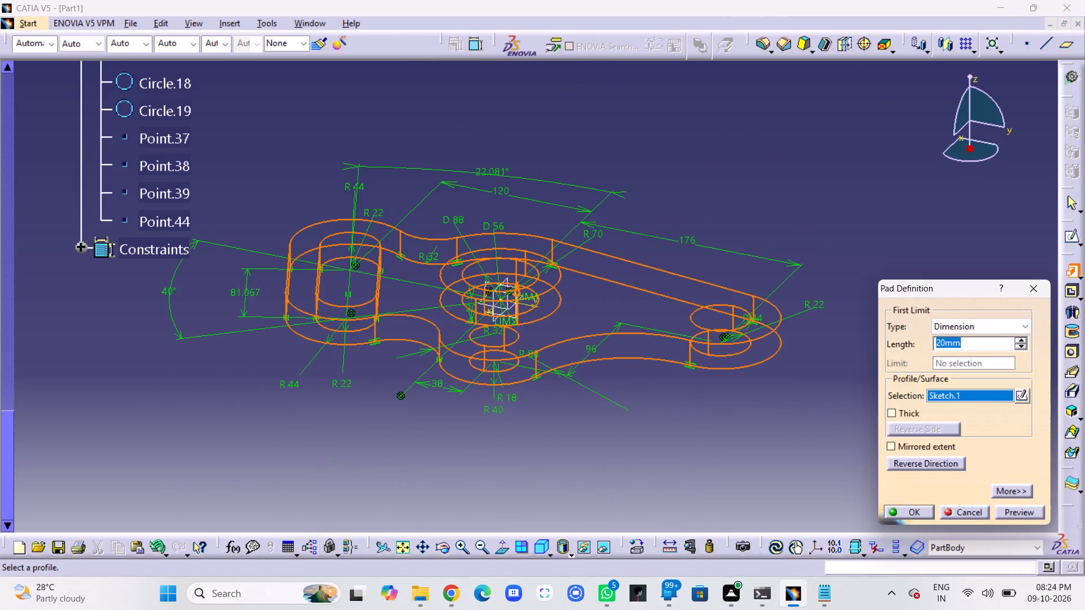
{"action": "left_click", "coordinate": [1019, 508]}
{"action": "left_click", "coordinate": [921, 513]}
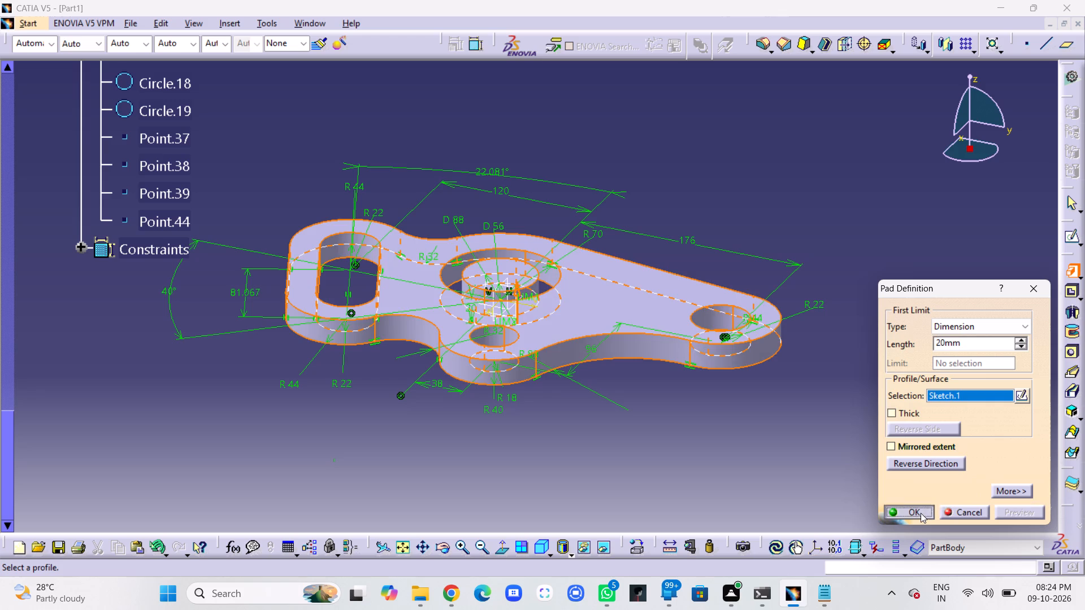
{"action": "left_click", "coordinate": [771, 415]}
Collapse the Geometry branch and the Sketch.1 node under Pad.1 in the specification tree.
{"action": "middle_click_drag", "start_coordinate": [874, 380], "coordinate": [912, 398]}
{"action": "right_click", "coordinate": [912, 396]}
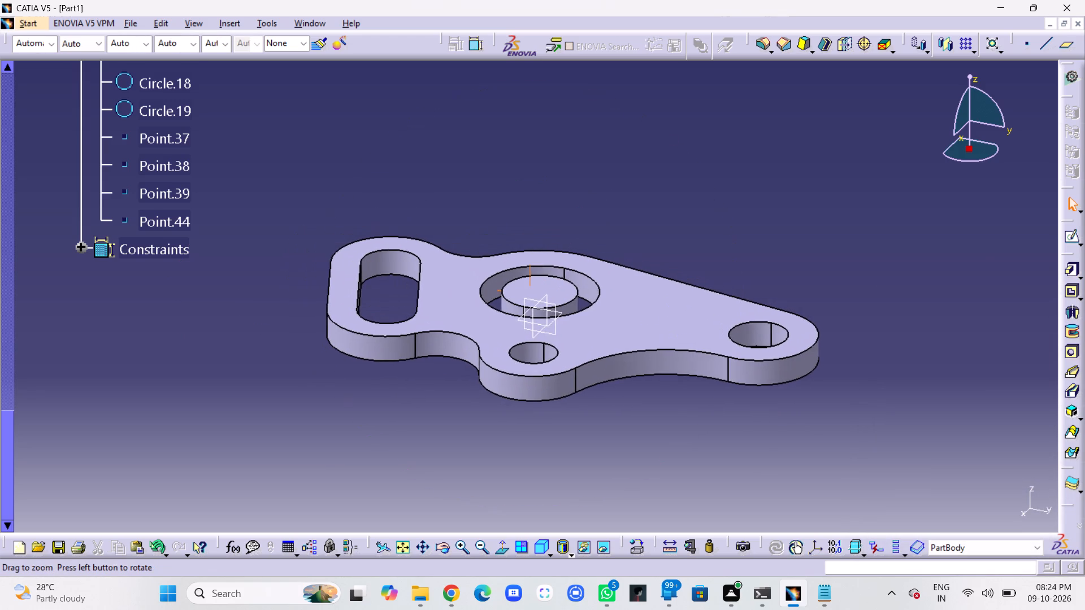
{"action": "middle_click_drag", "start_coordinate": [912, 398], "coordinate": [912, 416]}
{"action": "scroll", "coordinate": [237, 181], "scroll_direction": "up", "scroll_amount": 20}
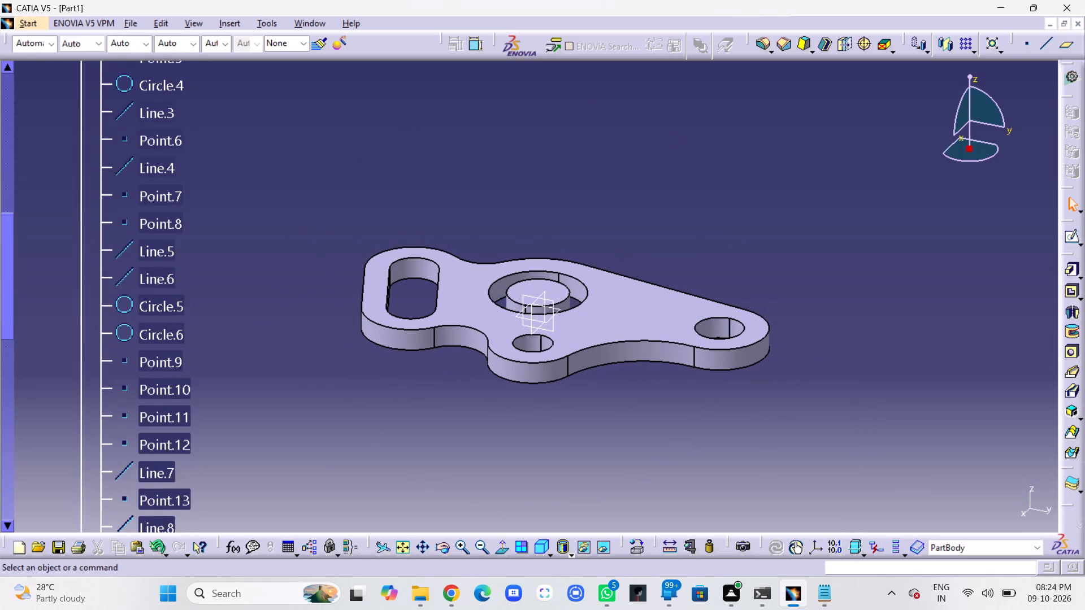
{"action": "scroll", "coordinate": [238, 182], "scroll_direction": "up", "scroll_amount": 15}
{"action": "scroll", "coordinate": [234, 182], "scroll_direction": "down", "scroll_amount": 5}
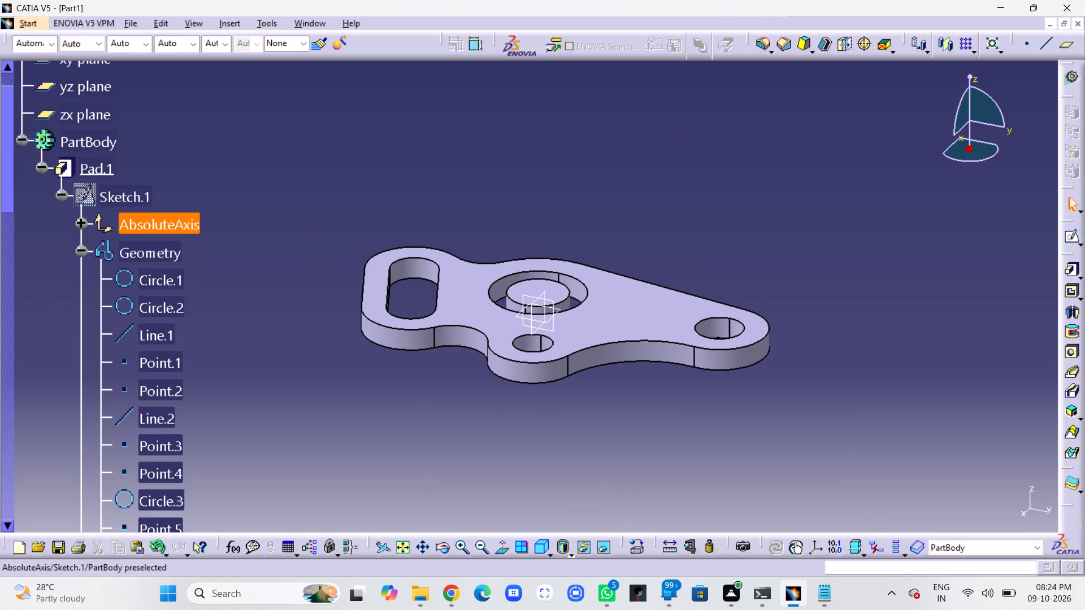
{"action": "left_click", "coordinate": [77, 250]}
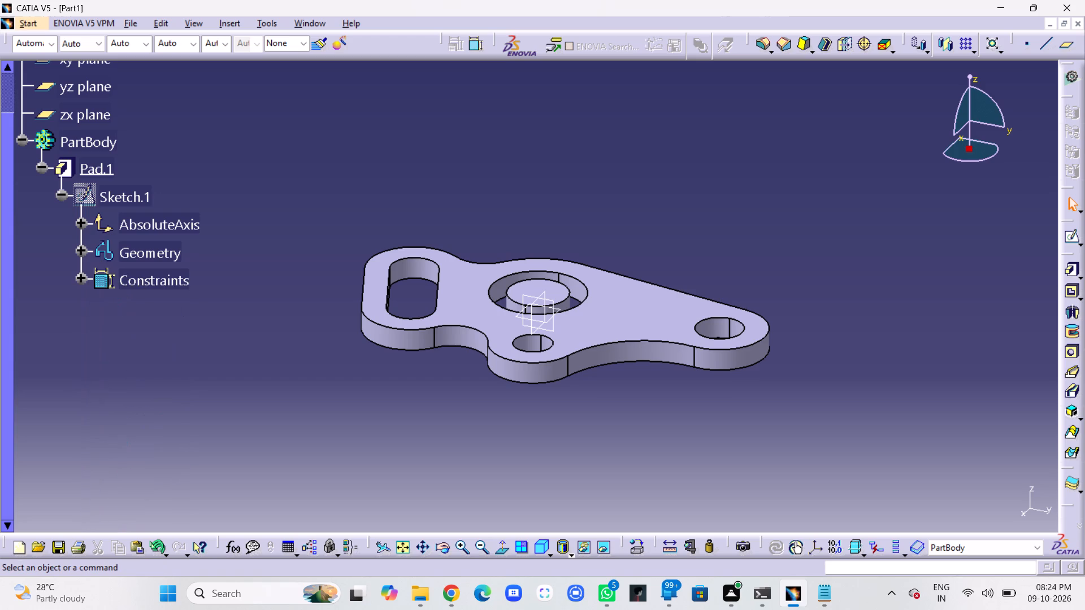
{"action": "left_click", "coordinate": [62, 193]}
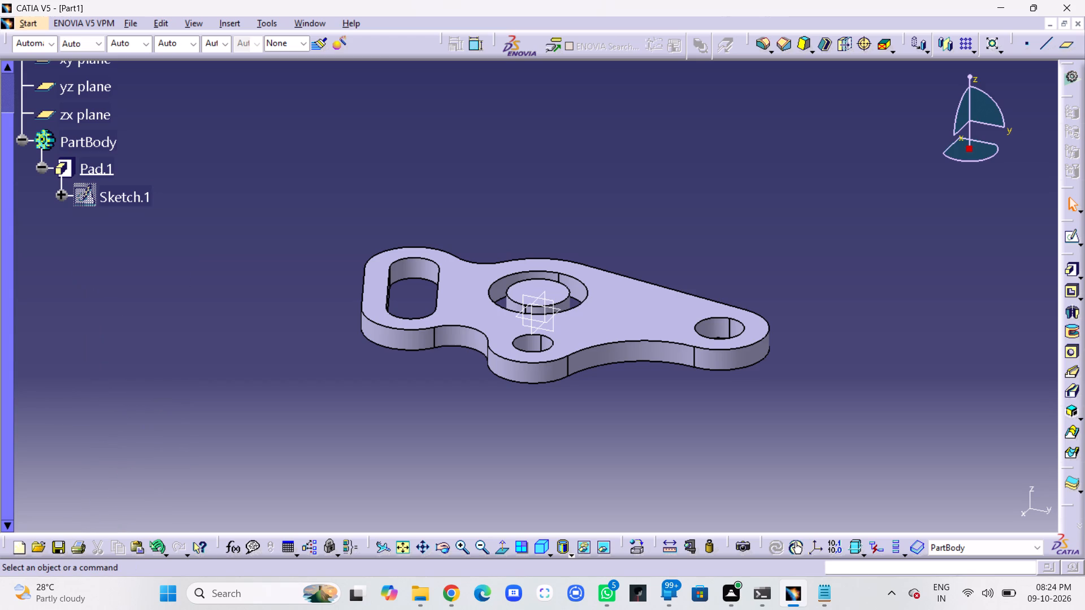
Reopen Sketch.1 from the pad definition and delete the D 88 circle around the origin.
{"action": "middle_click_drag", "start_coordinate": [705, 243], "coordinate": [708, 212]}
{"action": "right_click", "coordinate": [706, 243]}
{"action": "double_click", "coordinate": [659, 346]}
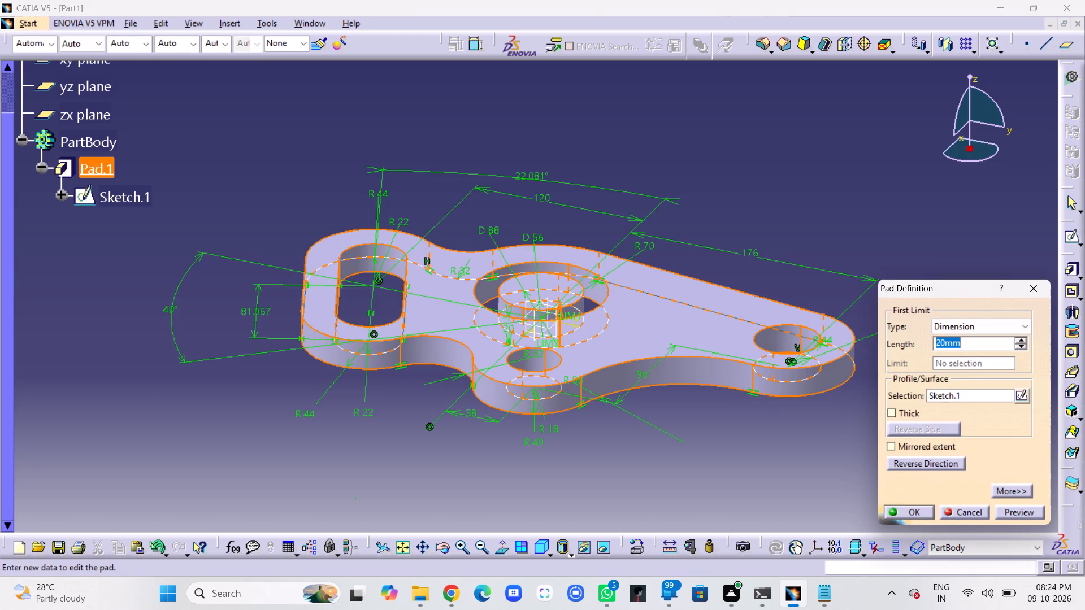
{"action": "left_click", "coordinate": [1022, 396]}
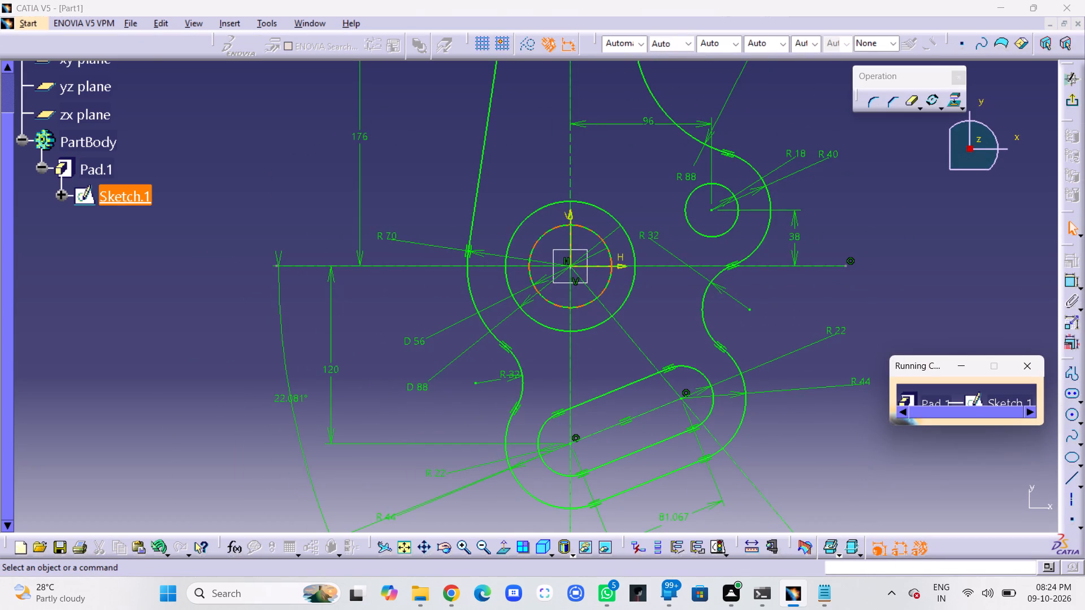
{"action": "left_click", "coordinate": [627, 300]}
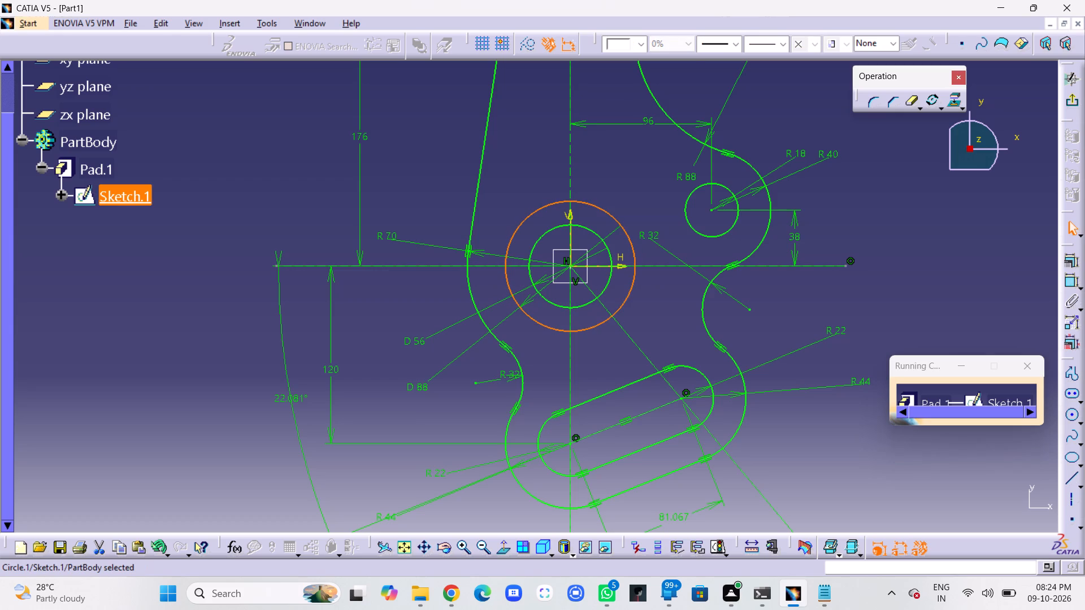
{"action": "key", "text": "Delete"}
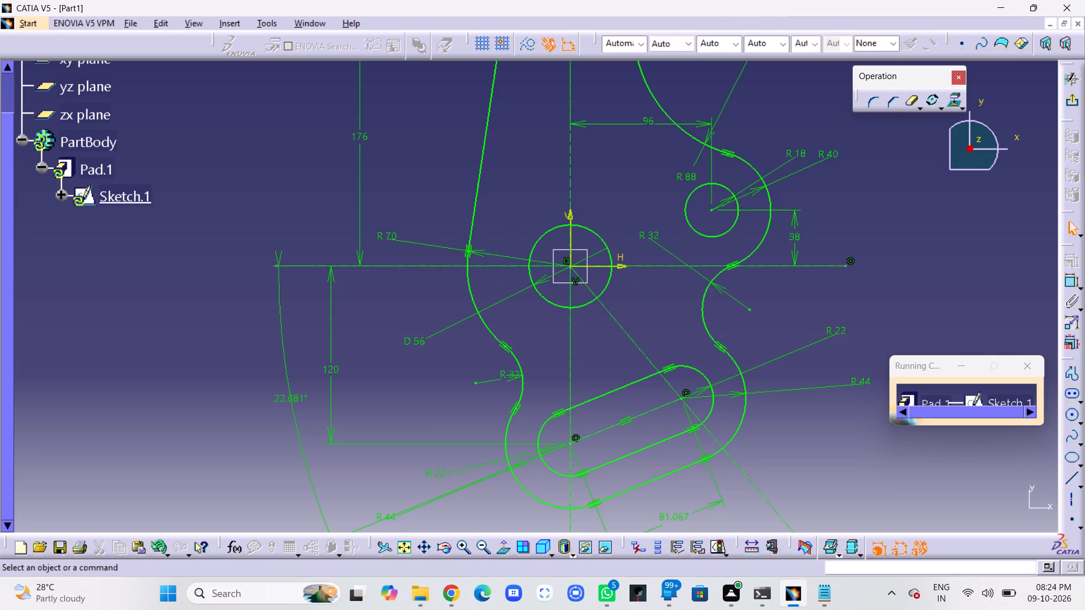
Leave Sketch.1, preview and apply the 20 mm pad with the edited profile.
{"action": "left_click", "coordinate": [1023, 364]}
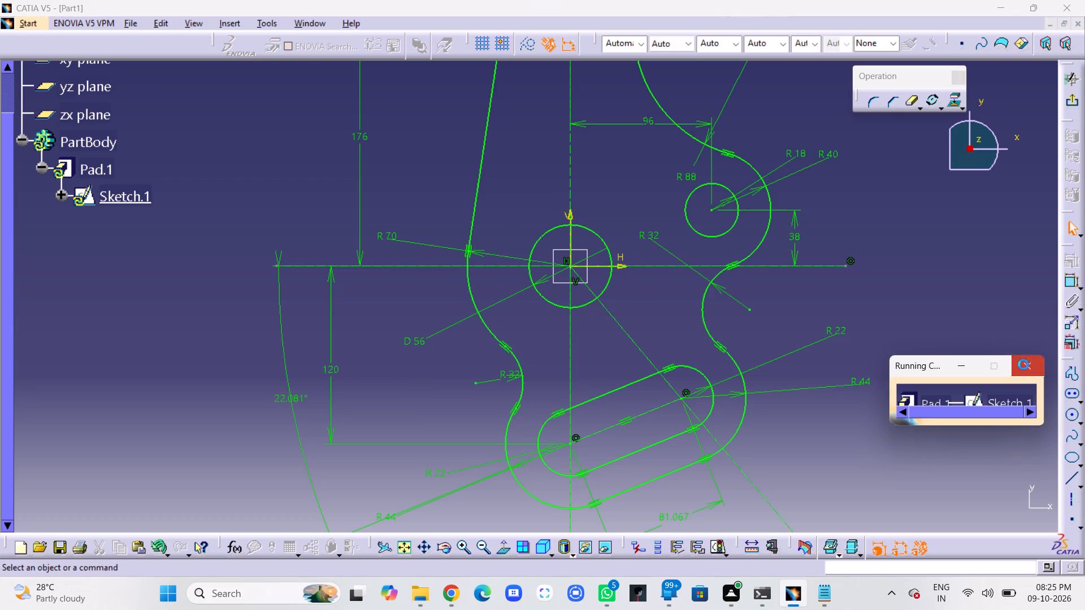
{"action": "left_click", "coordinate": [1067, 101]}
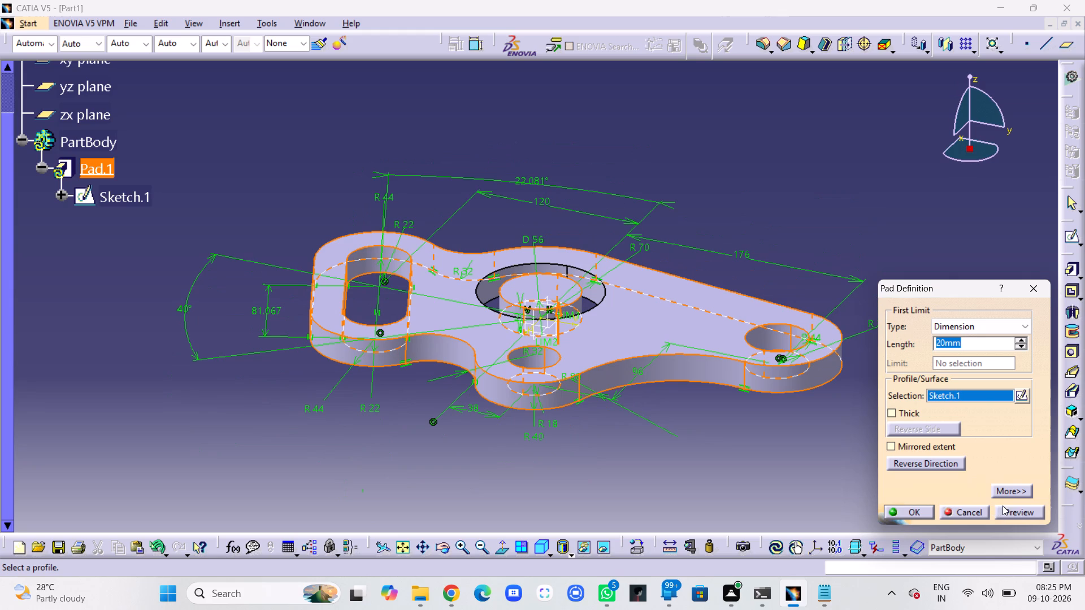
{"action": "left_click", "coordinate": [1007, 510]}
{"action": "left_click", "coordinate": [922, 511]}
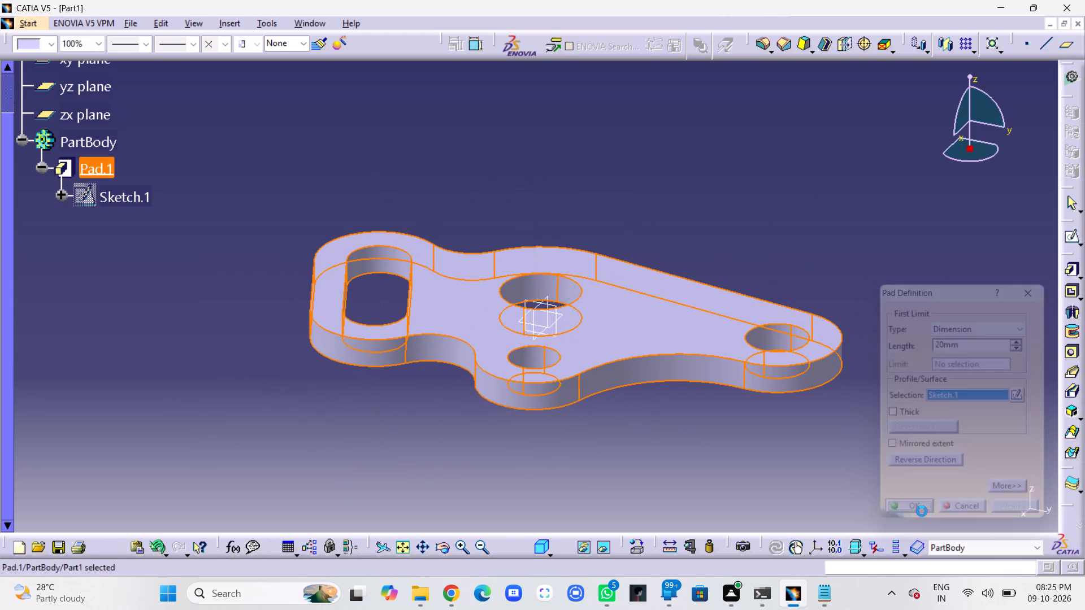
{"action": "left_click", "coordinate": [905, 424]}
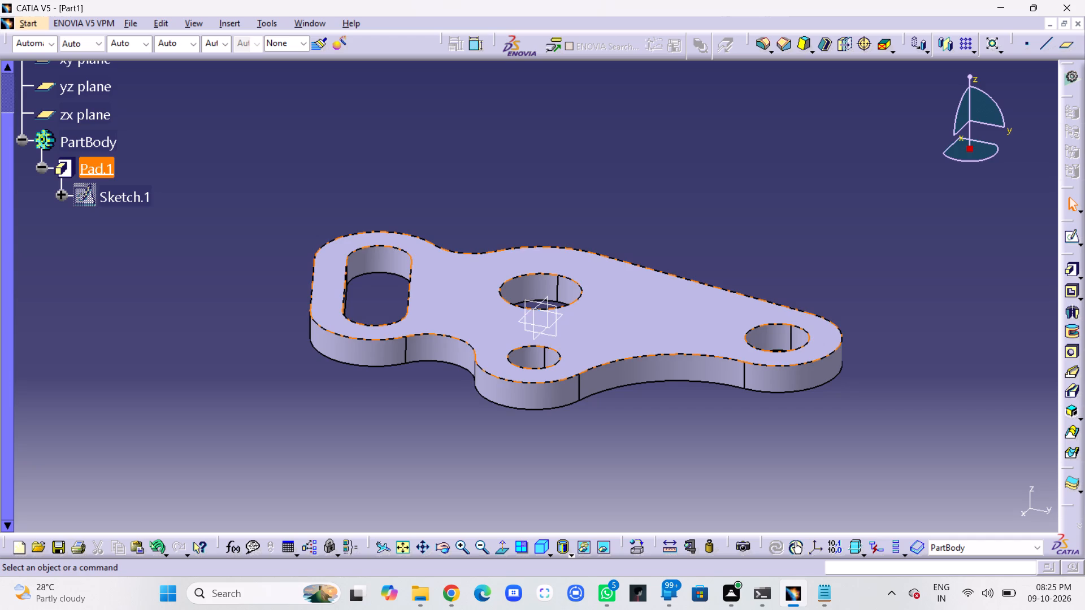
Edit Pad.1 to reverse its extrusion direction, preview it and accept the definition.
{"action": "middle_click_drag", "start_coordinate": [658, 446], "coordinate": [621, 323]}
{"action": "right_click_drag", "start_coordinate": [661, 446], "coordinate": [621, 323]}
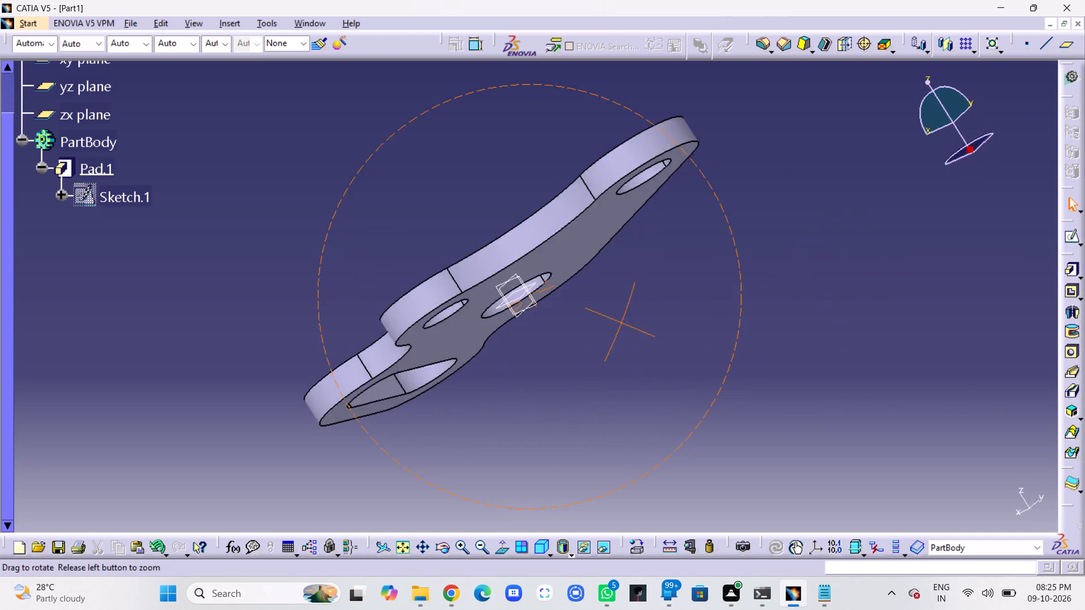
{"action": "middle_click_drag", "start_coordinate": [621, 323], "coordinate": [723, 398]}
{"action": "right_click_drag", "start_coordinate": [621, 323], "coordinate": [714, 394]}
{"action": "double_click", "coordinate": [649, 328]}
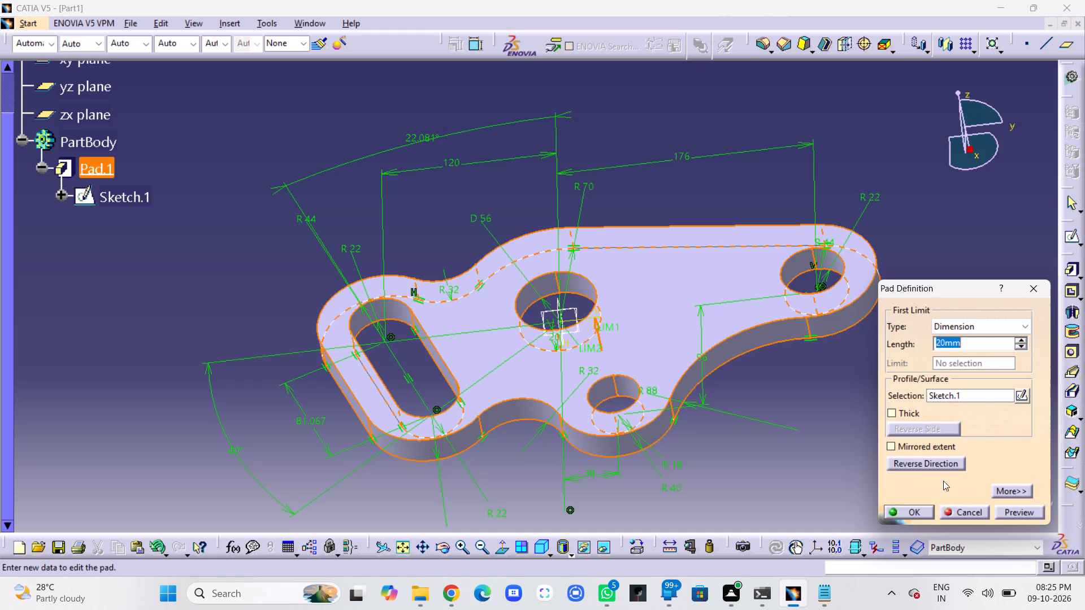
{"action": "left_click", "coordinate": [912, 461]}
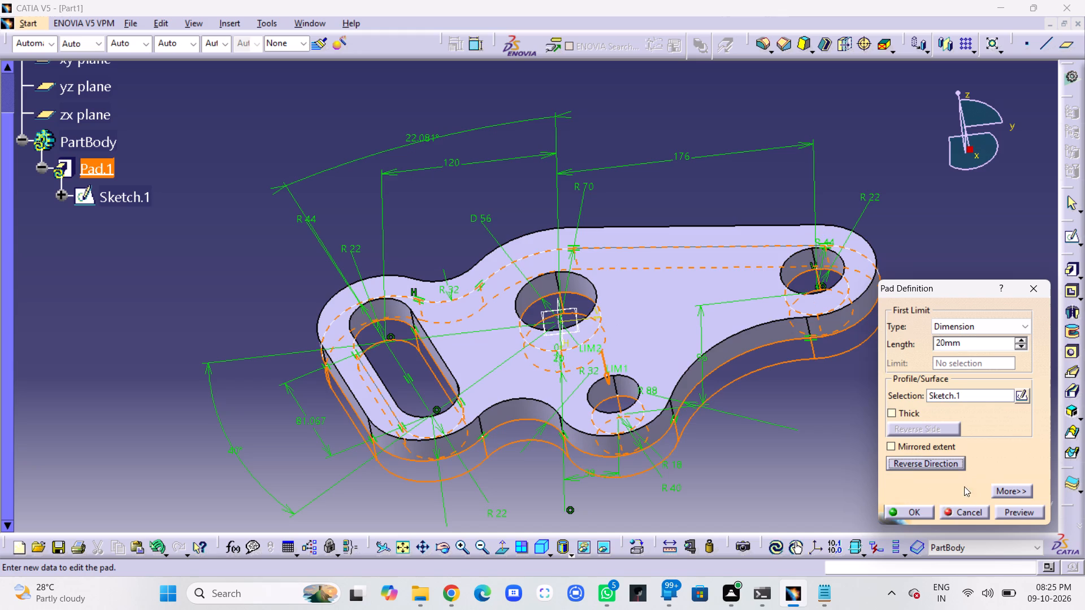
{"action": "left_click", "coordinate": [1030, 516]}
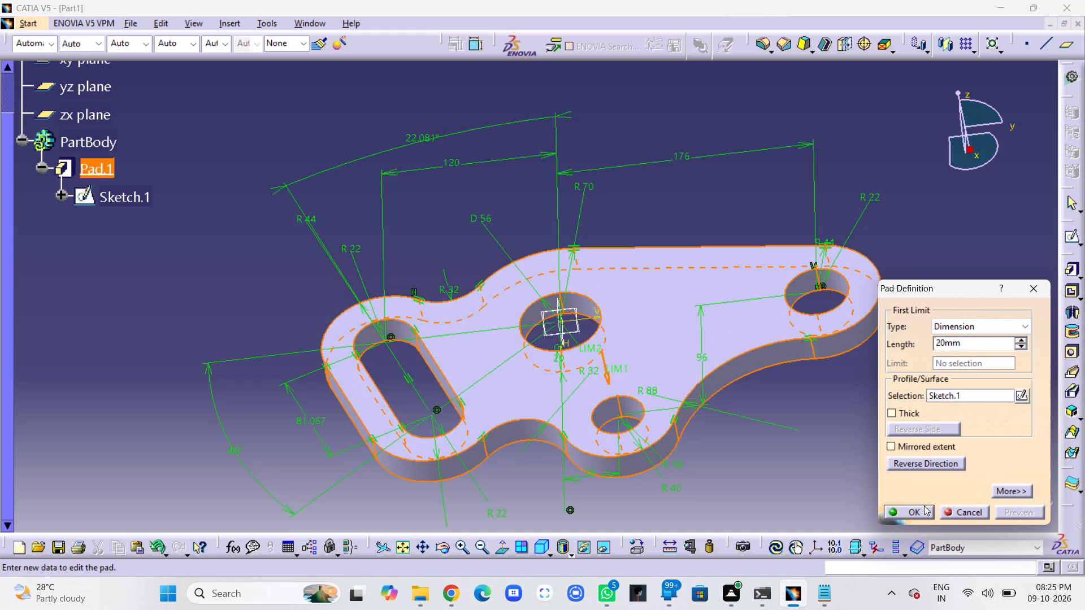
{"action": "left_click", "coordinate": [924, 506]}
Start a new sketch on the top face of the bracket plate.
{"action": "middle_click", "coordinate": [871, 467]}
{"action": "middle_click_drag", "start_coordinate": [604, 418], "coordinate": [1070, 451]}
{"action": "right_click_drag", "start_coordinate": [1070, 451], "coordinate": [642, 352]}
{"action": "middle_click_drag", "start_coordinate": [1070, 451], "coordinate": [642, 352]}
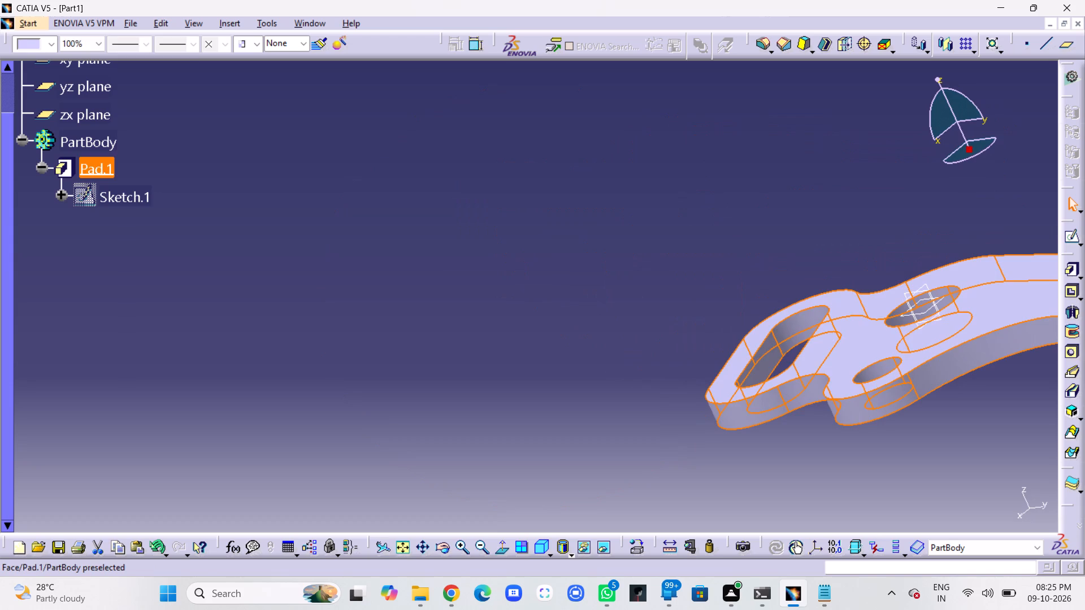
{"action": "left_click", "coordinate": [951, 391]}
{"action": "middle_click_drag", "start_coordinate": [768, 450], "coordinate": [718, 401]}
{"action": "right_click_drag", "start_coordinate": [720, 426], "coordinate": [718, 401]}
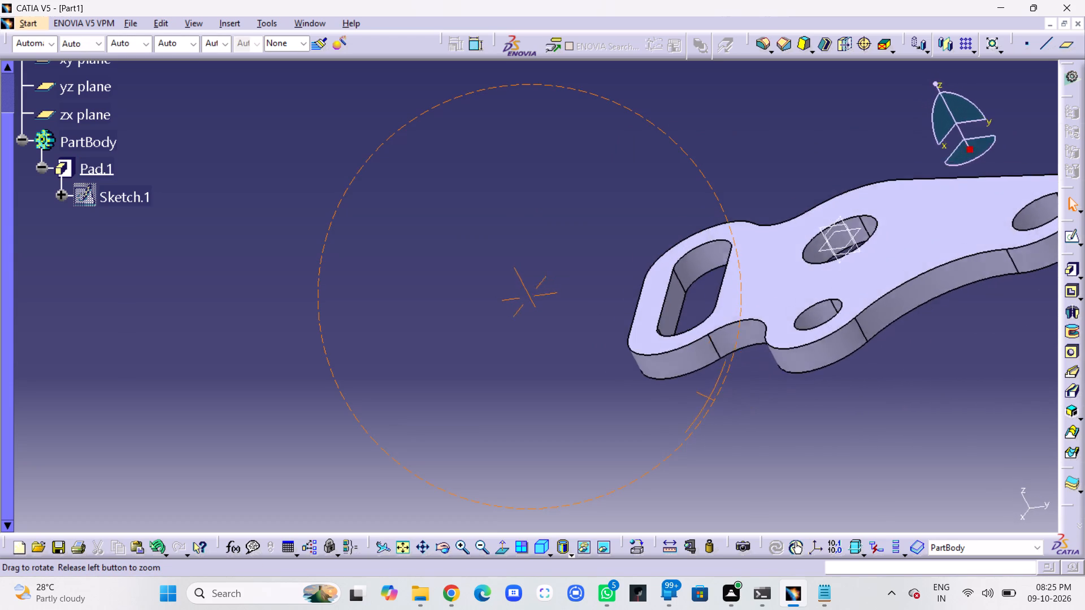
{"action": "middle_click_drag", "start_coordinate": [718, 401], "coordinate": [757, 369]}
{"action": "right_click_drag", "start_coordinate": [718, 401], "coordinate": [735, 379]}
{"action": "middle_click_drag", "start_coordinate": [778, 365], "coordinate": [739, 442]}
{"action": "right_click", "coordinate": [737, 463]}
{"action": "right_click_drag", "start_coordinate": [739, 445], "coordinate": [739, 442]}
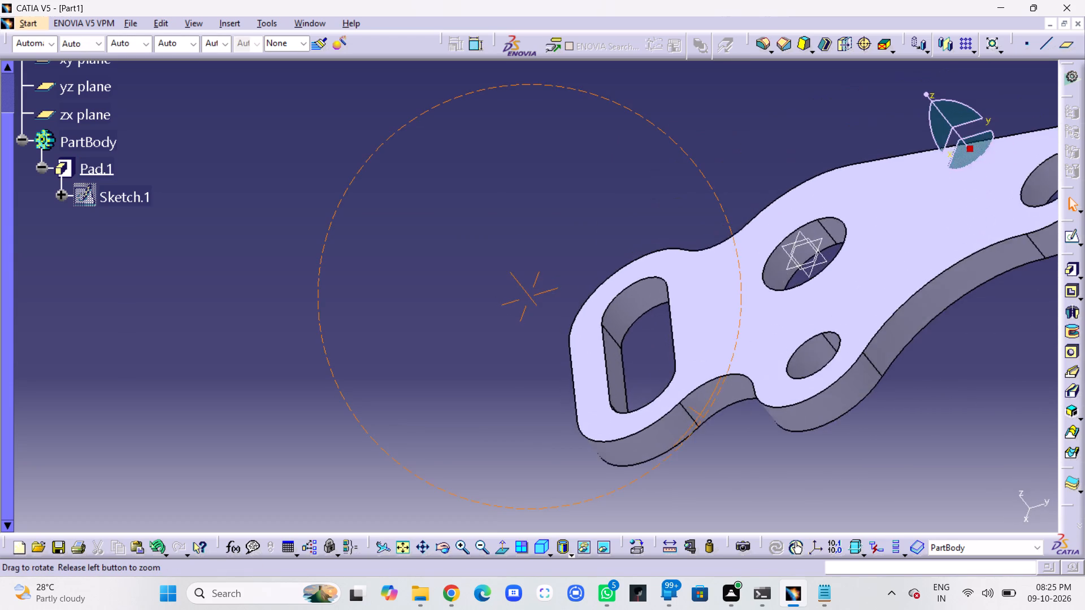
{"action": "middle_click_drag", "start_coordinate": [739, 442], "coordinate": [719, 399]}
{"action": "right_click_drag", "start_coordinate": [739, 442], "coordinate": [719, 399]}
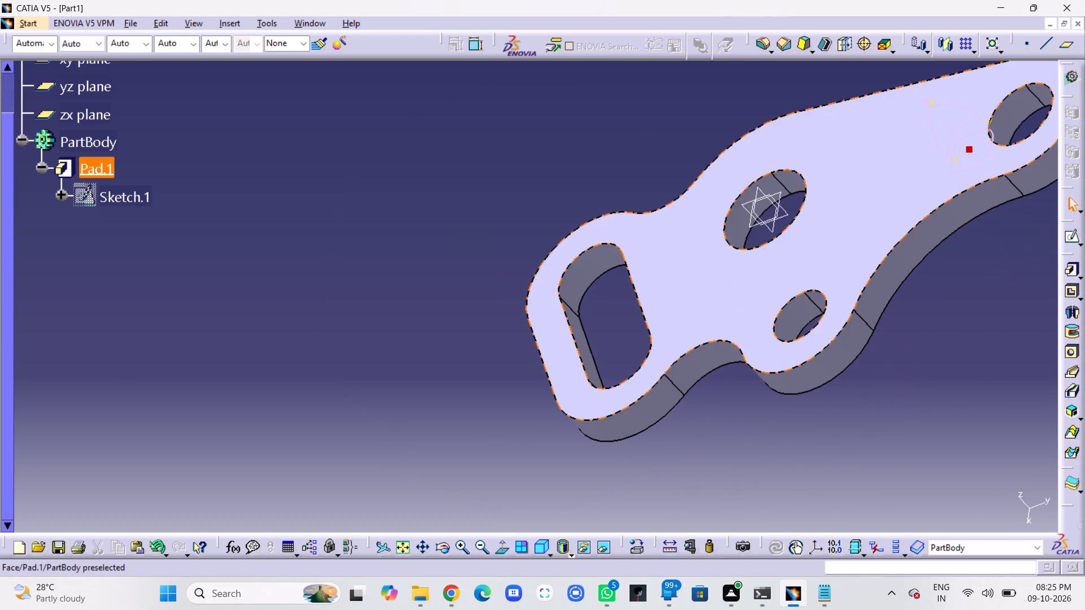
{"action": "left_click", "coordinate": [852, 230]}
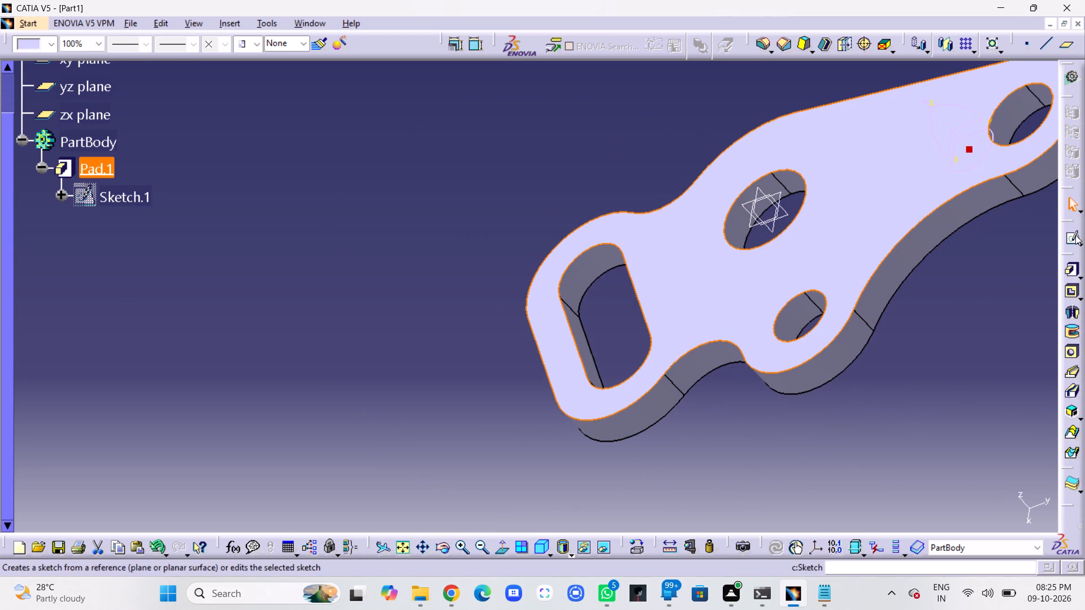
{"action": "left_click", "coordinate": [1073, 235]}
Draw a circle of about 41.8 mm radius centred on the sketch origin, around the D 56 hole.
{"action": "middle_click_drag", "start_coordinate": [830, 277], "coordinate": [874, 447]}
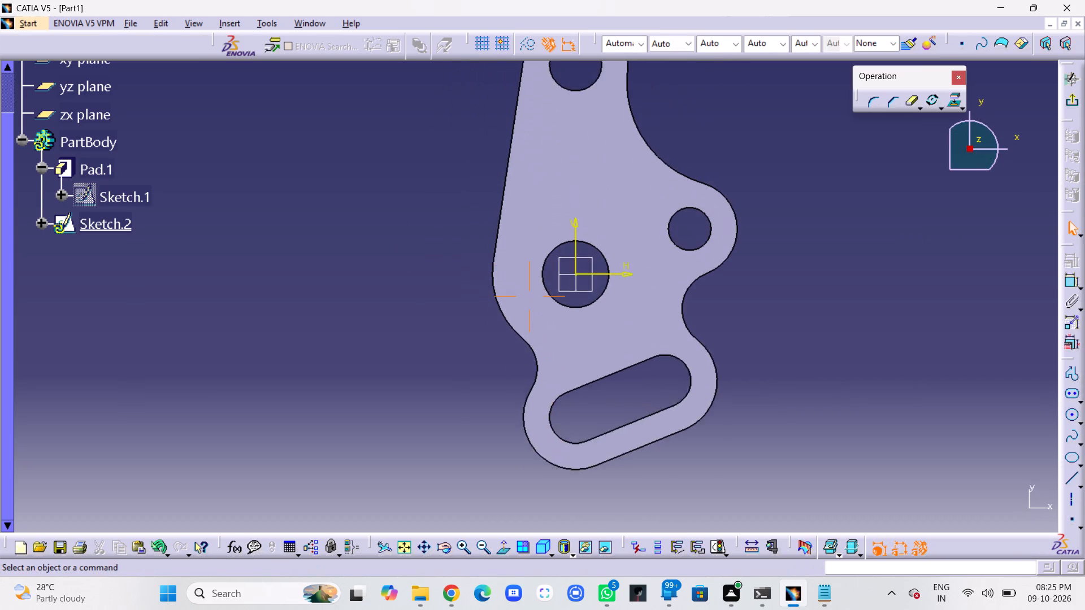
{"action": "middle_click_drag", "start_coordinate": [874, 447], "coordinate": [879, 473]}
{"action": "right_click", "coordinate": [879, 501]}
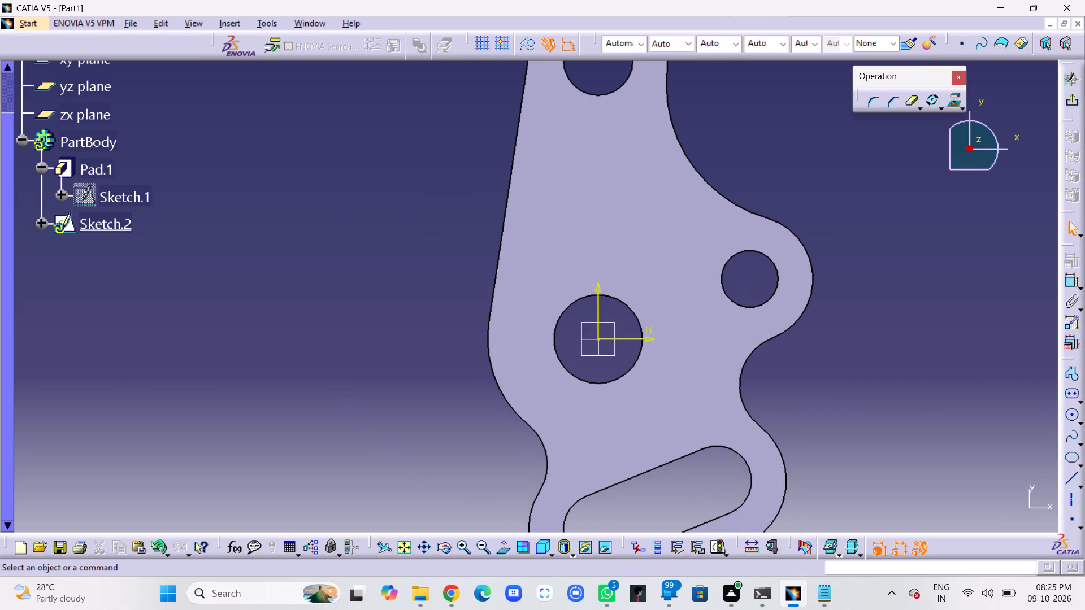
{"action": "left_click", "coordinate": [1075, 416]}
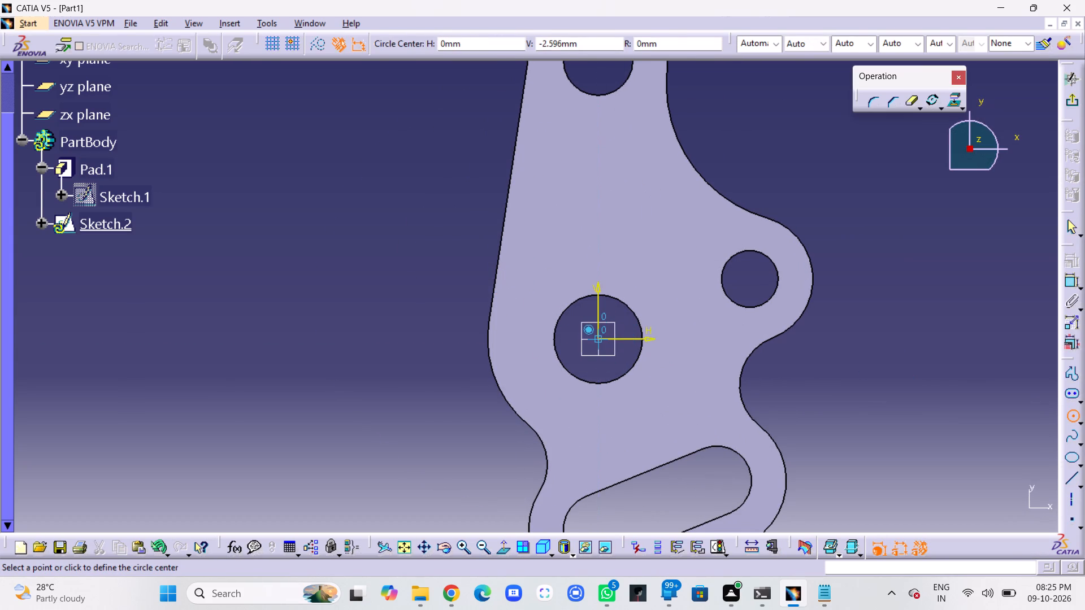
{"action": "left_click", "coordinate": [600, 338]}
{"action": "left_click", "coordinate": [649, 381]}
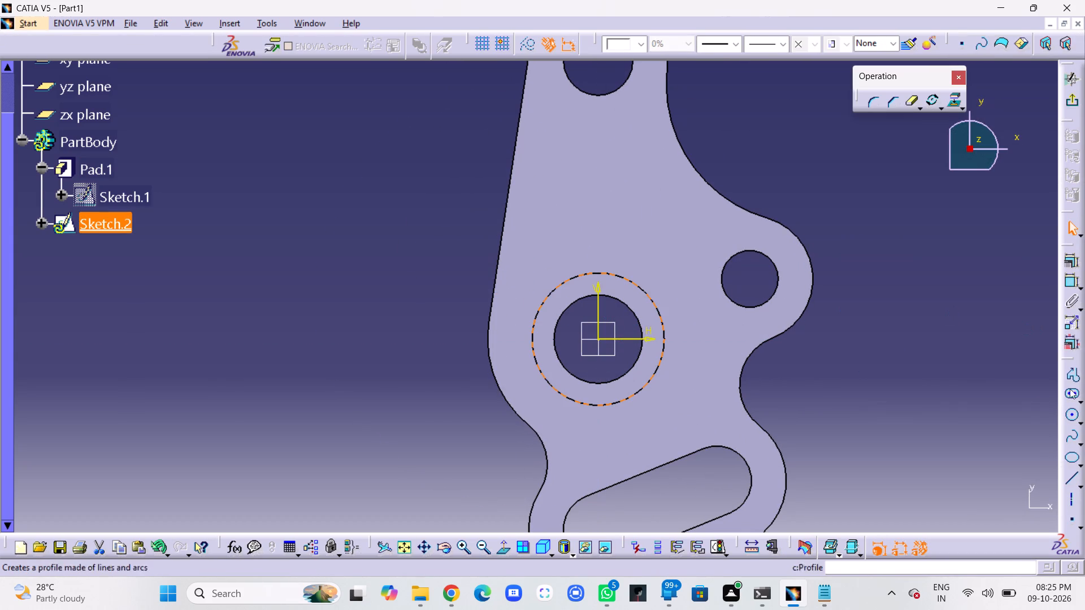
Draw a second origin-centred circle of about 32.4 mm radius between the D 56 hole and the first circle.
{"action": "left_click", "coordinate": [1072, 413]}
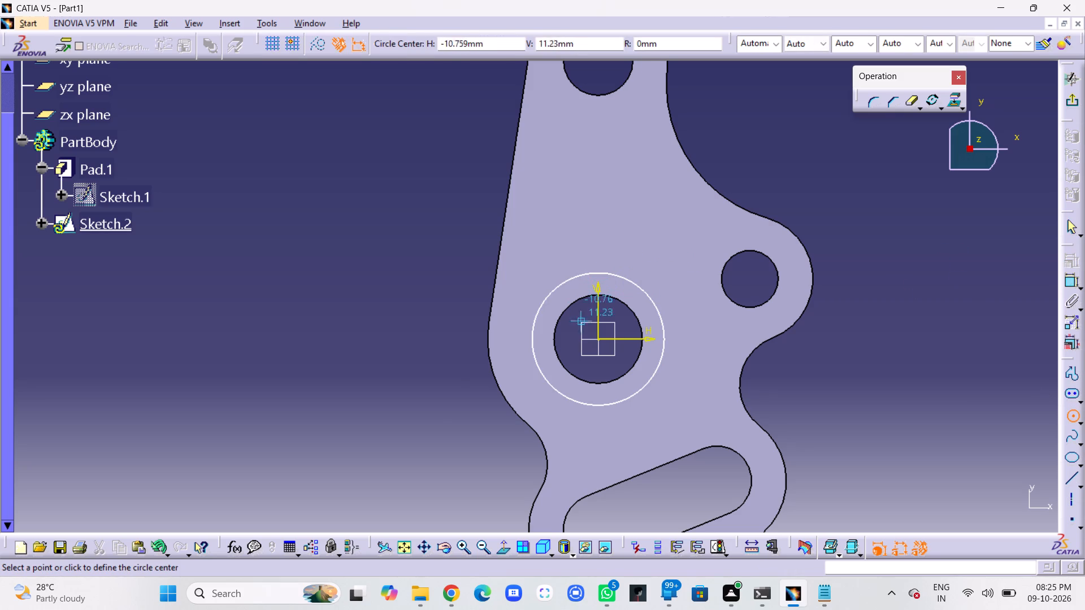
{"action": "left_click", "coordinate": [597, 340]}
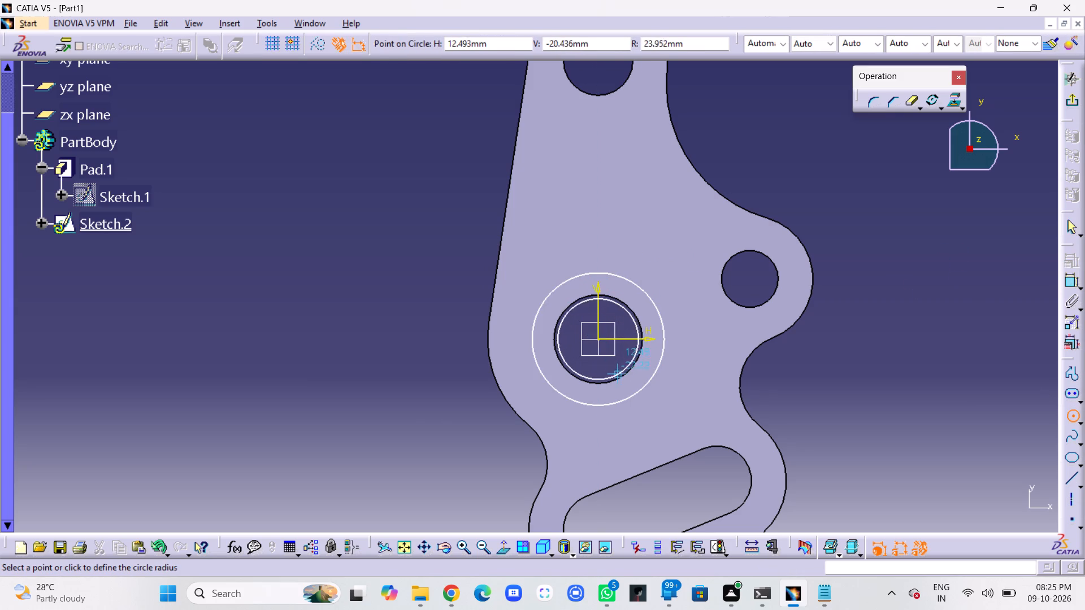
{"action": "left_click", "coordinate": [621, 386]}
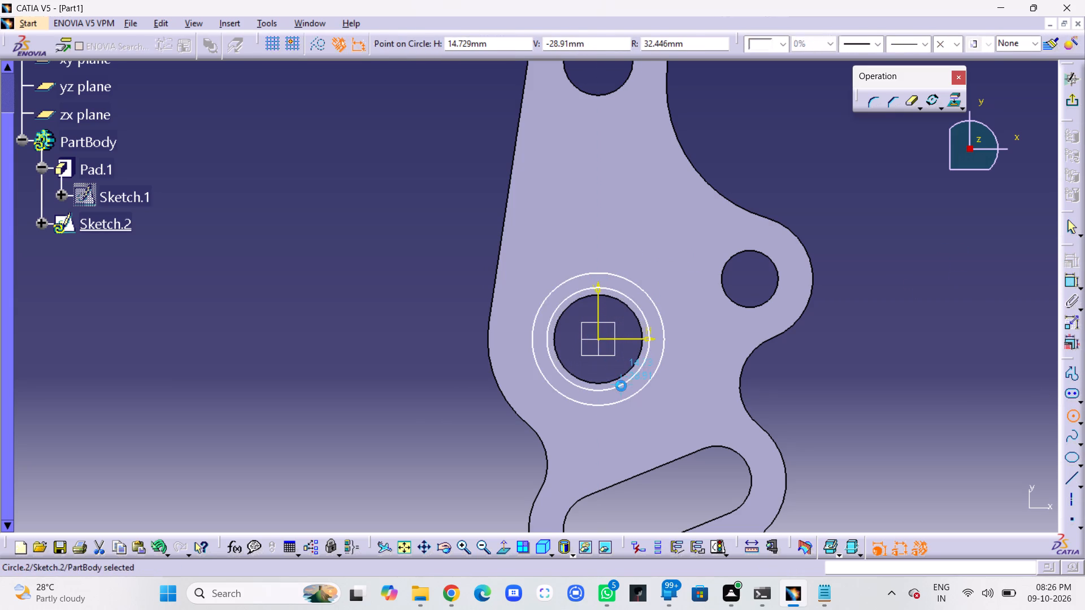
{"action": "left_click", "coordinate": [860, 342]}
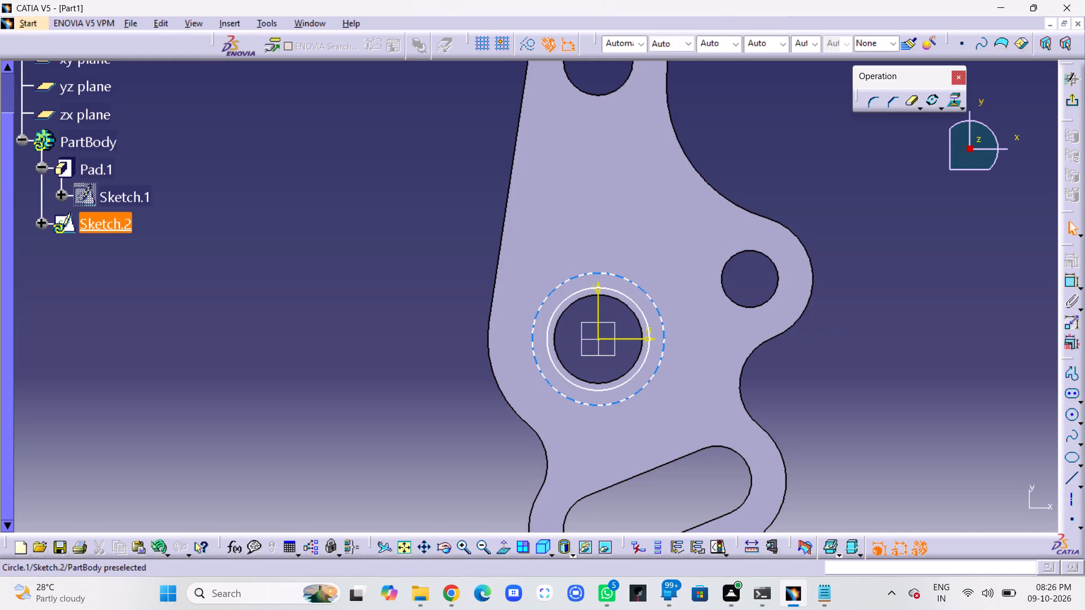
Dimension the outer circle as a diameter and set it to 88 mm.
{"action": "left_click", "coordinate": [663, 356]}
{"action": "left_click", "coordinate": [1070, 284]}
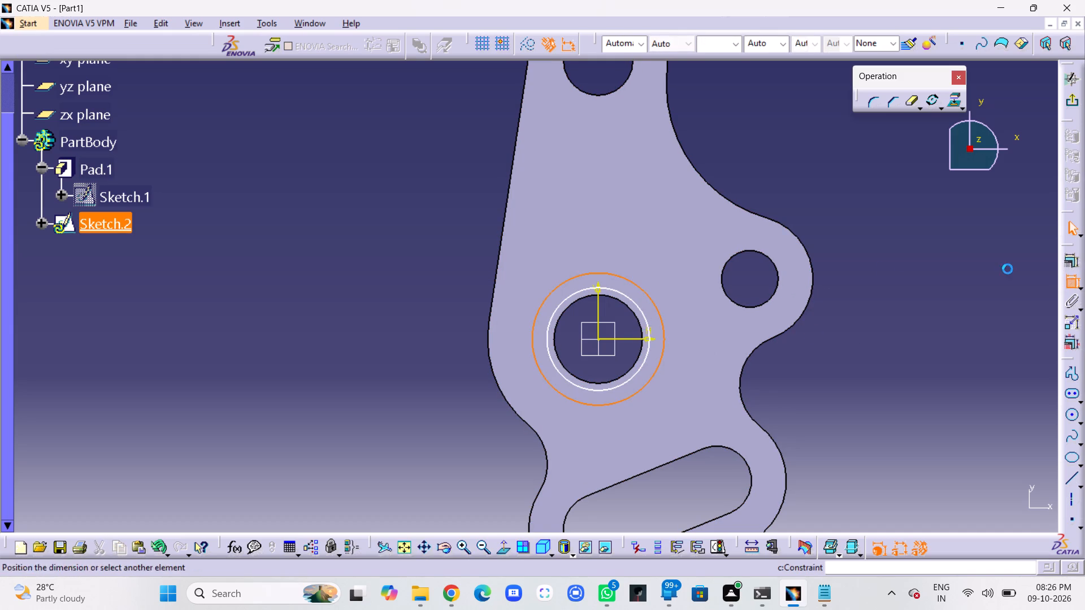
{"action": "left_click", "coordinate": [450, 242]}
{"action": "double_click", "coordinate": [460, 240]}
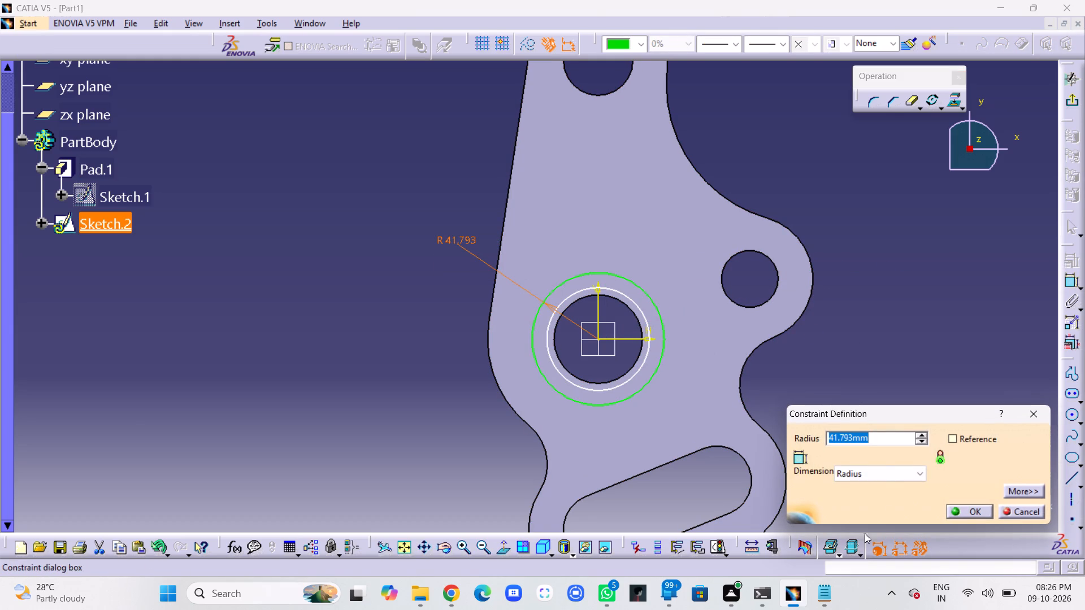
{"action": "left_click", "coordinate": [892, 474]}
{"action": "left_click", "coordinate": [878, 499]}
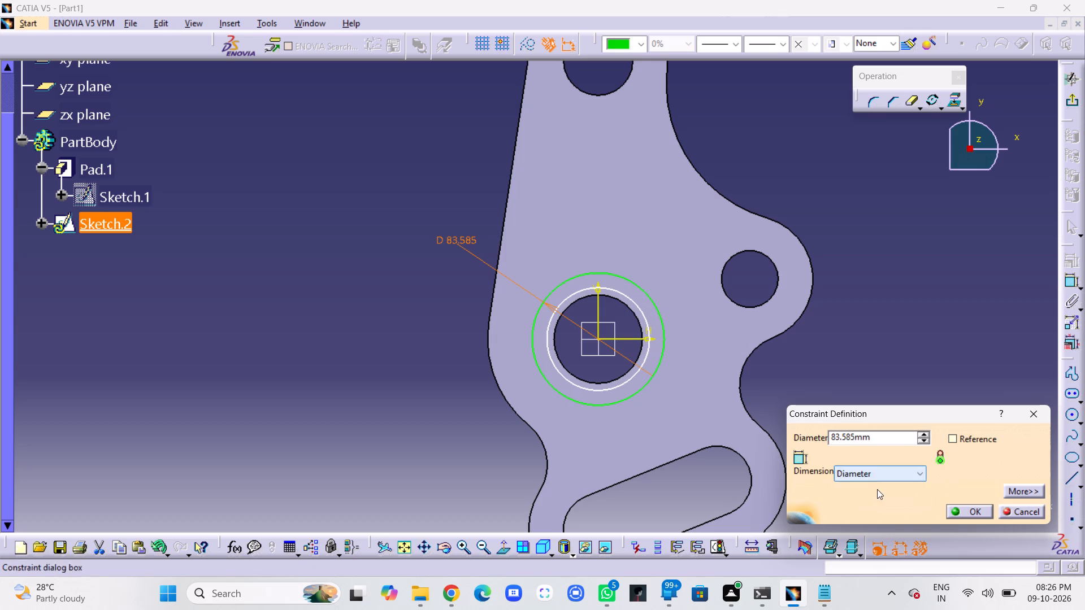
{"action": "double_click", "coordinate": [896, 441]}
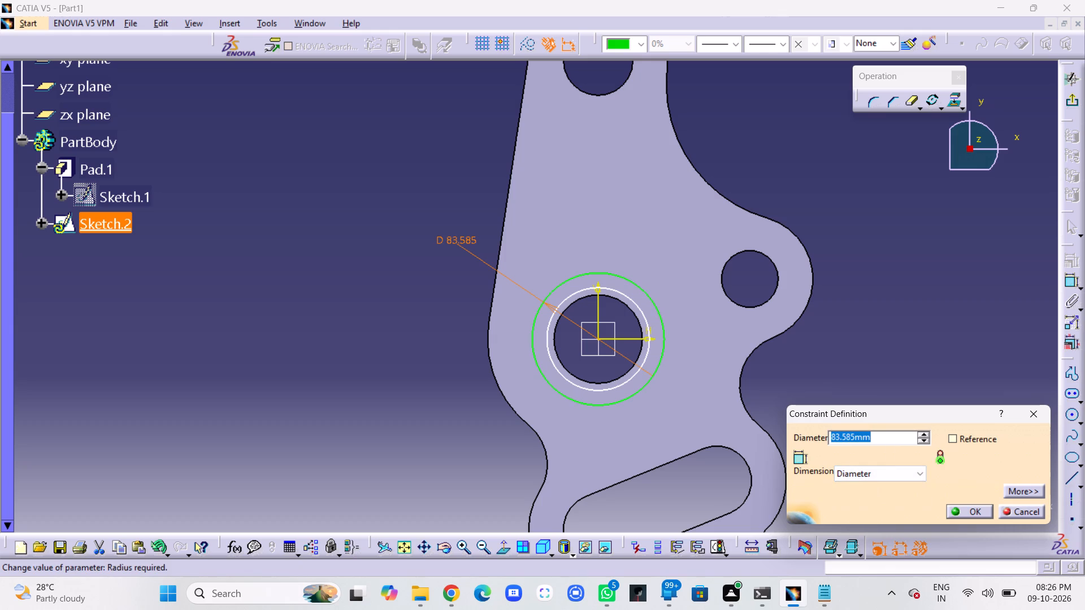
{"action": "type", "text": "88"}
{"action": "key", "text": "Return"}
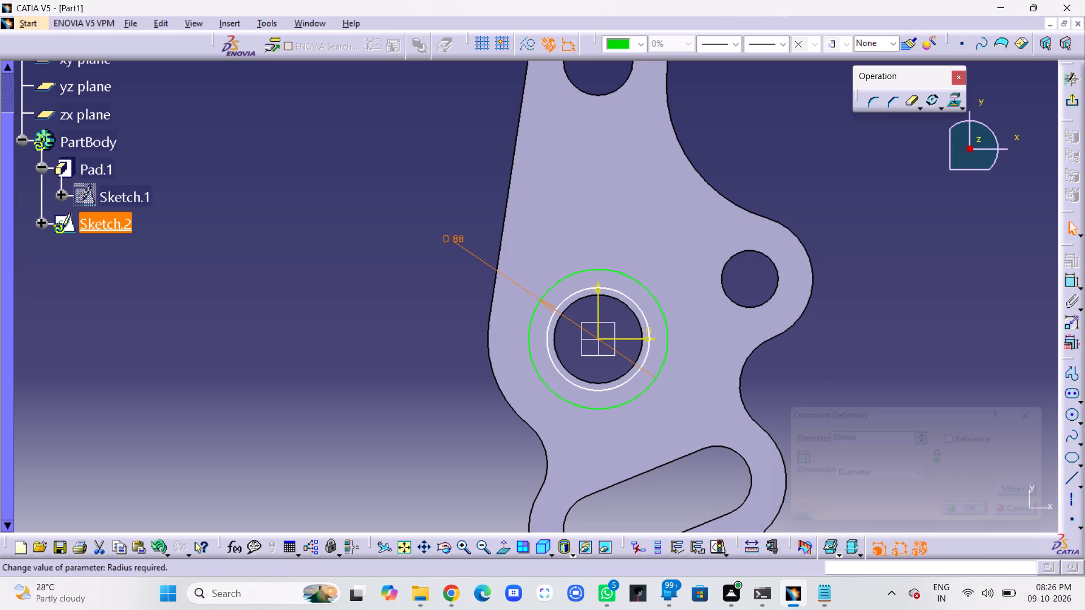
{"action": "left_click", "coordinate": [885, 441]}
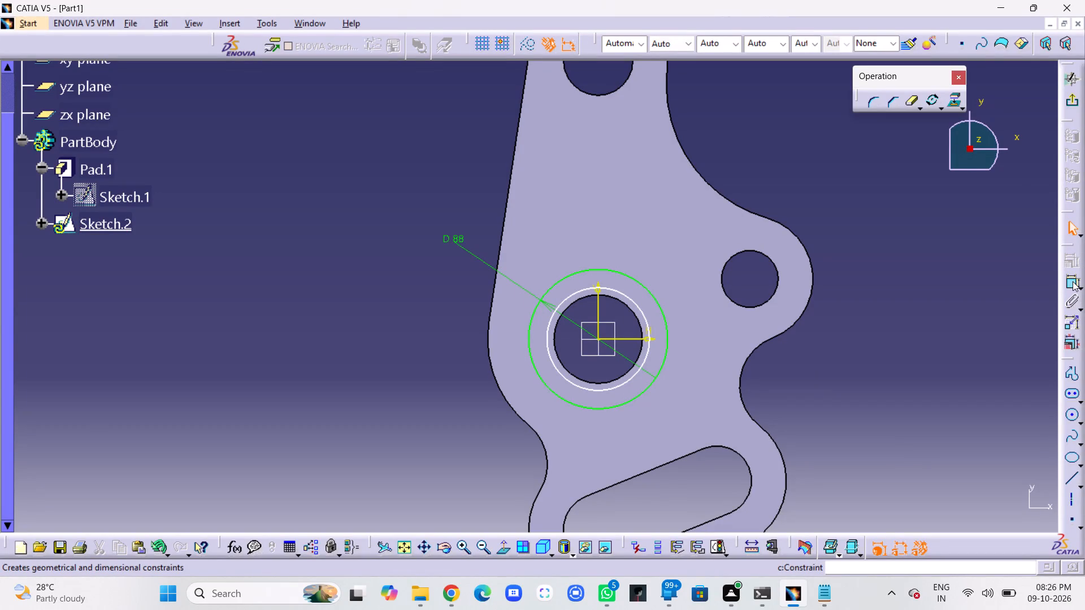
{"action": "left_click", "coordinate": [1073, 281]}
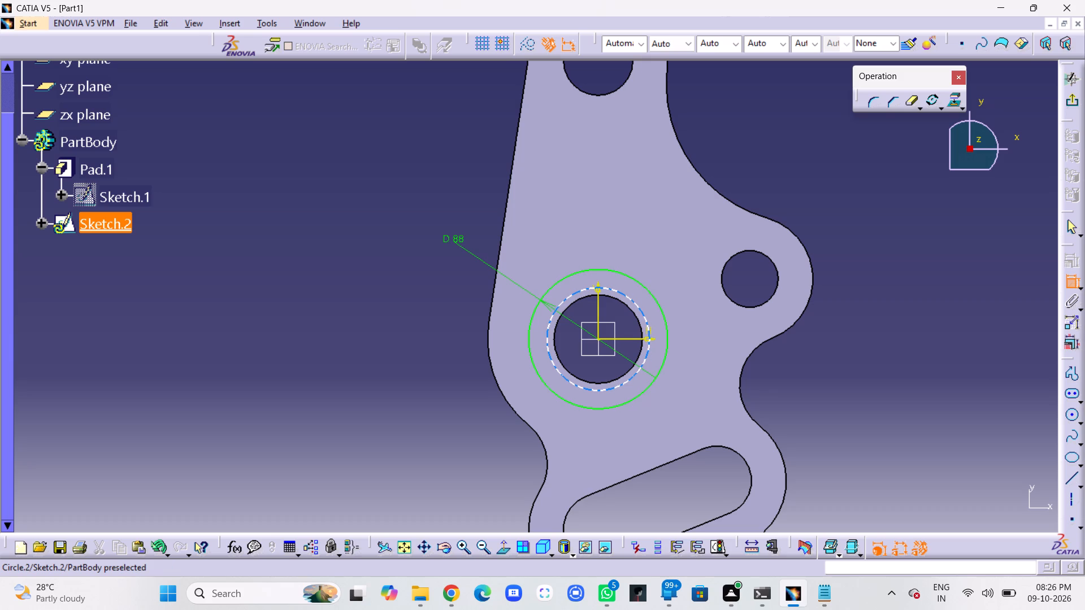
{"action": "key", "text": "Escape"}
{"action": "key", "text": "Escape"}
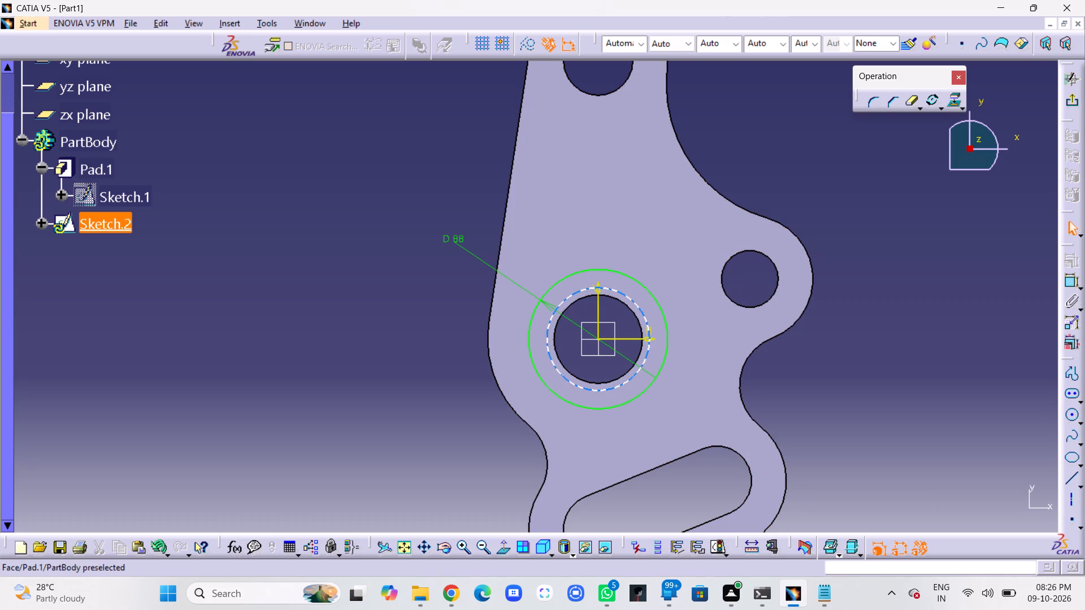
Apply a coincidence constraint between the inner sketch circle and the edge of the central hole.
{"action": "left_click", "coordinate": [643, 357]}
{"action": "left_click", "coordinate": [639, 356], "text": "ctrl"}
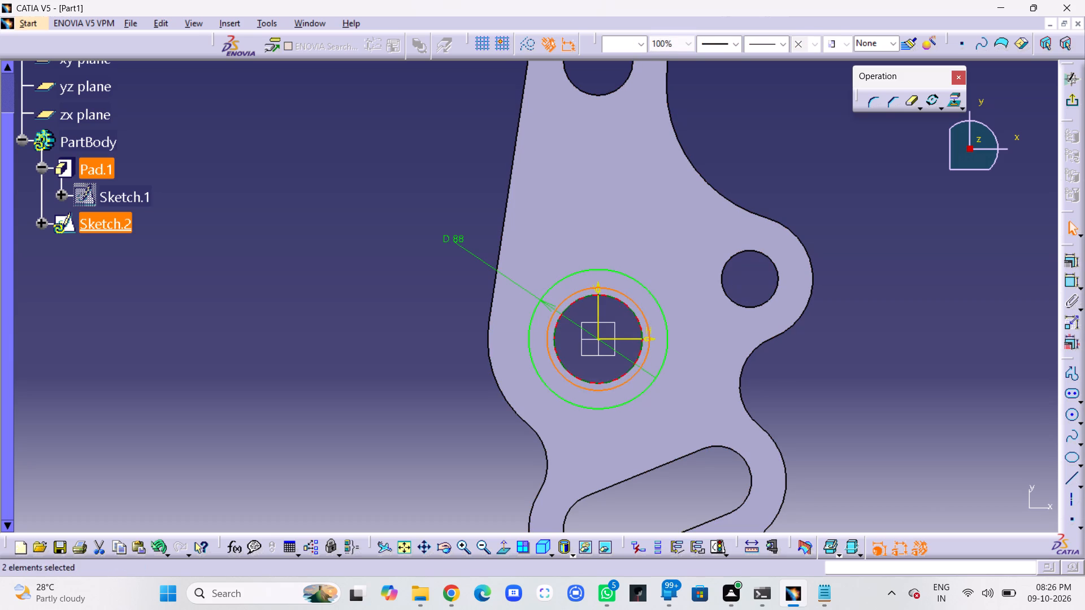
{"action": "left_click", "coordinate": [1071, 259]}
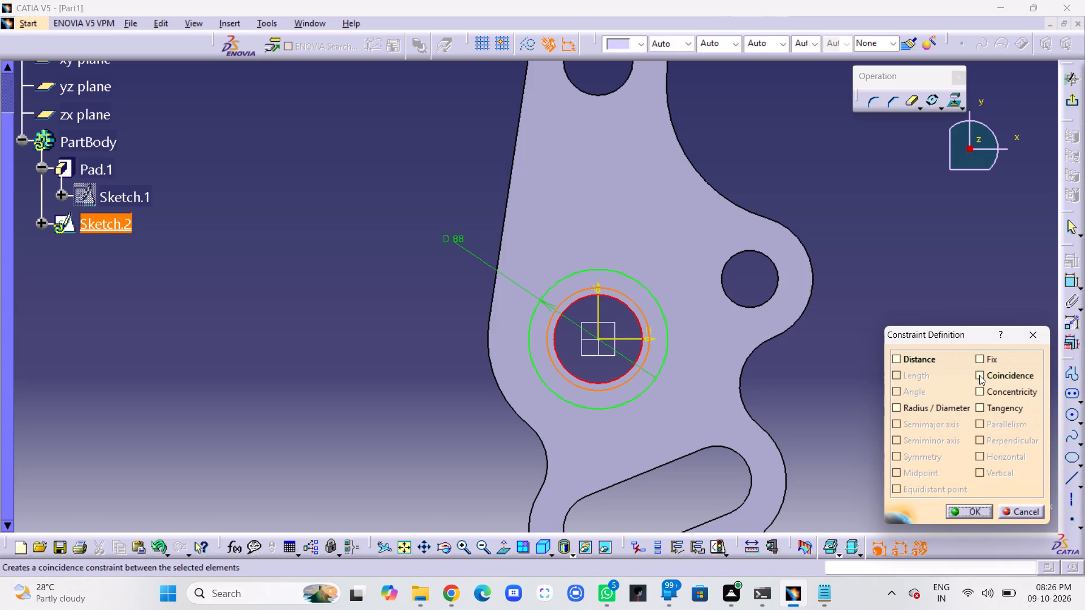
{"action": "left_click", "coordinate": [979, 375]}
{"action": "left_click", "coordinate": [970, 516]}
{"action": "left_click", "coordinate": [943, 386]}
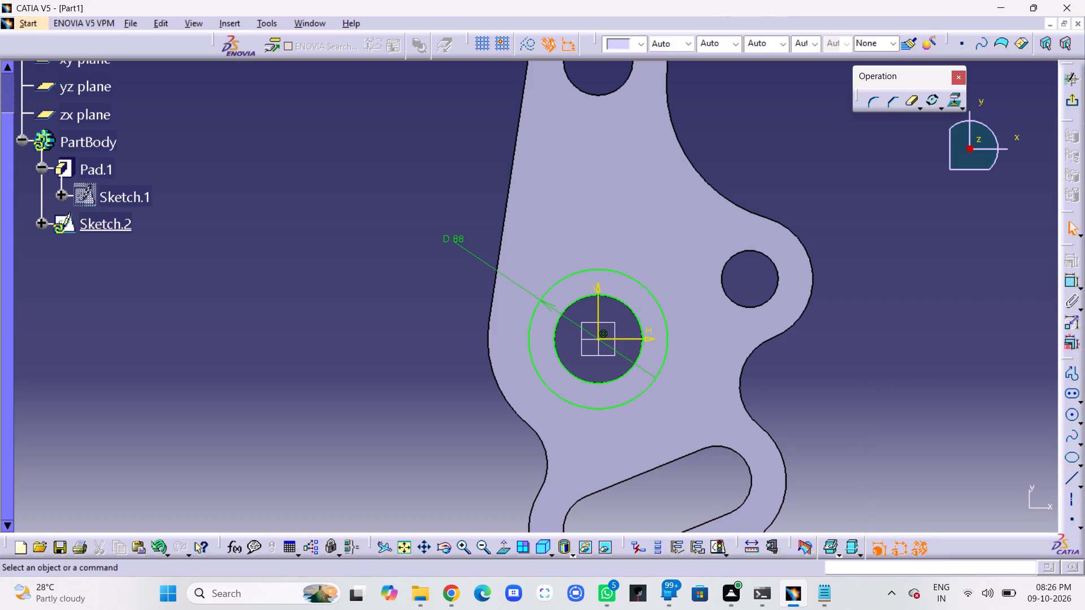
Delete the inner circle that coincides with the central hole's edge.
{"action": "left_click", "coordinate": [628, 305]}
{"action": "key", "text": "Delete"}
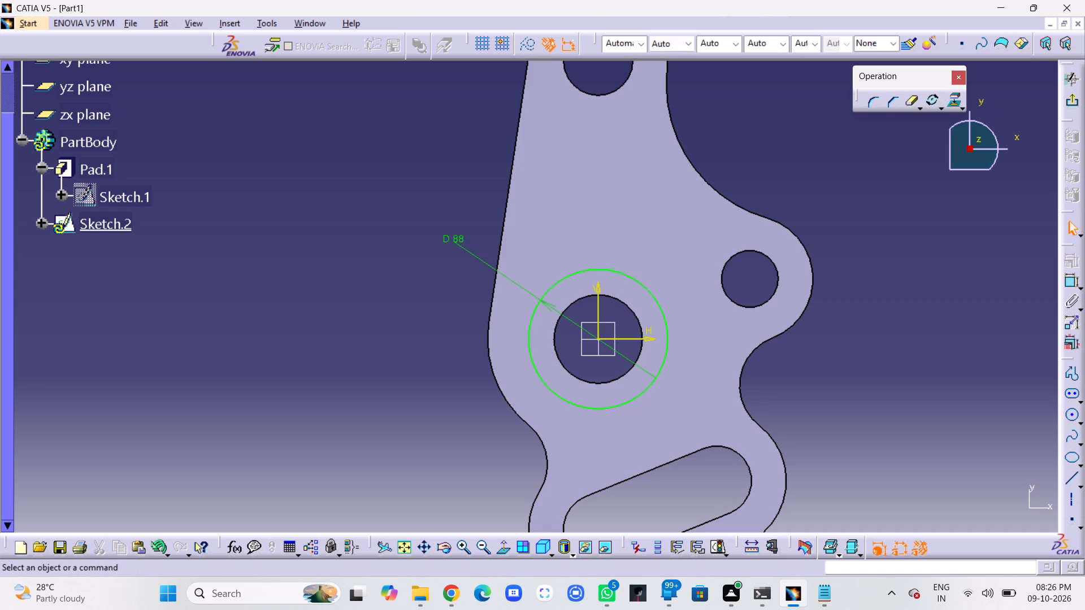
Project the central D 56 hole's edge into the sketch as its inner contour.
{"action": "left_click", "coordinate": [639, 314]}
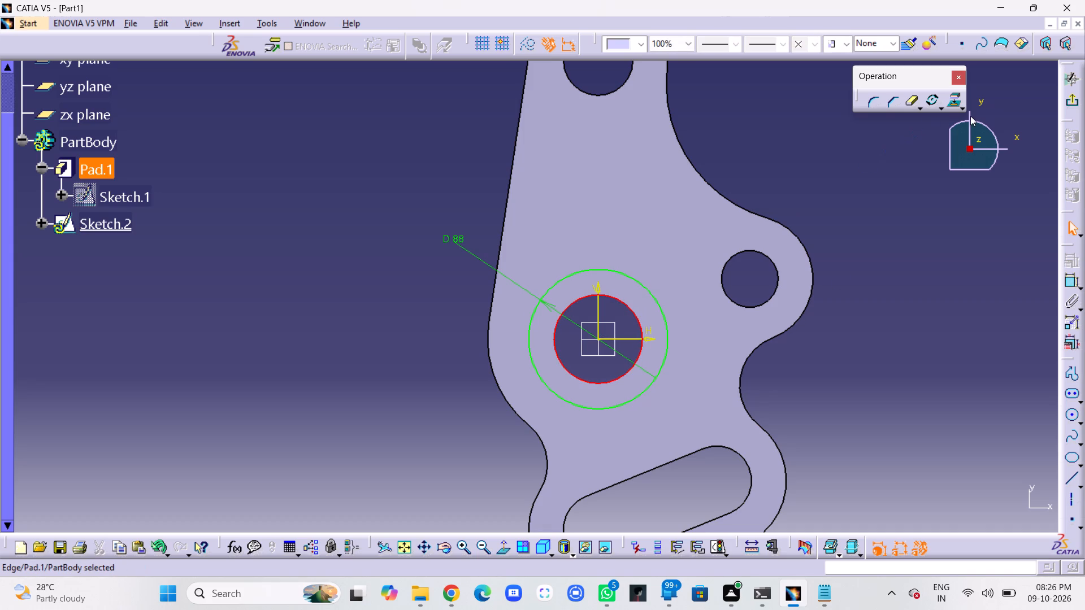
{"action": "left_click", "coordinate": [953, 99]}
{"action": "left_click", "coordinate": [937, 273]}
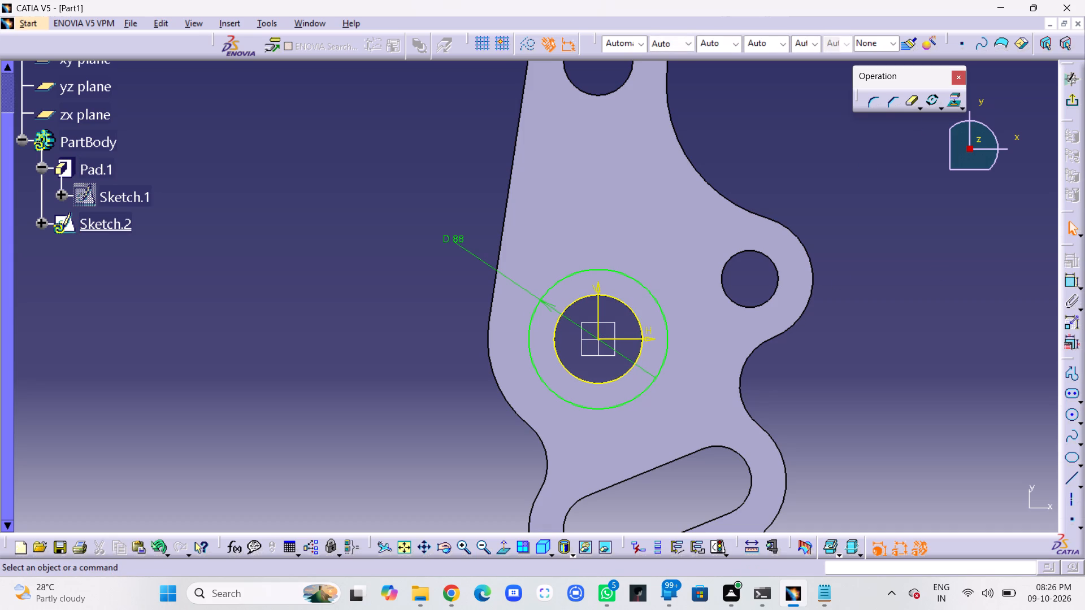
Exit the sketch and pad the ring profile 20 mm upward as a boss around the central hole.
{"action": "left_click", "coordinate": [1066, 104]}
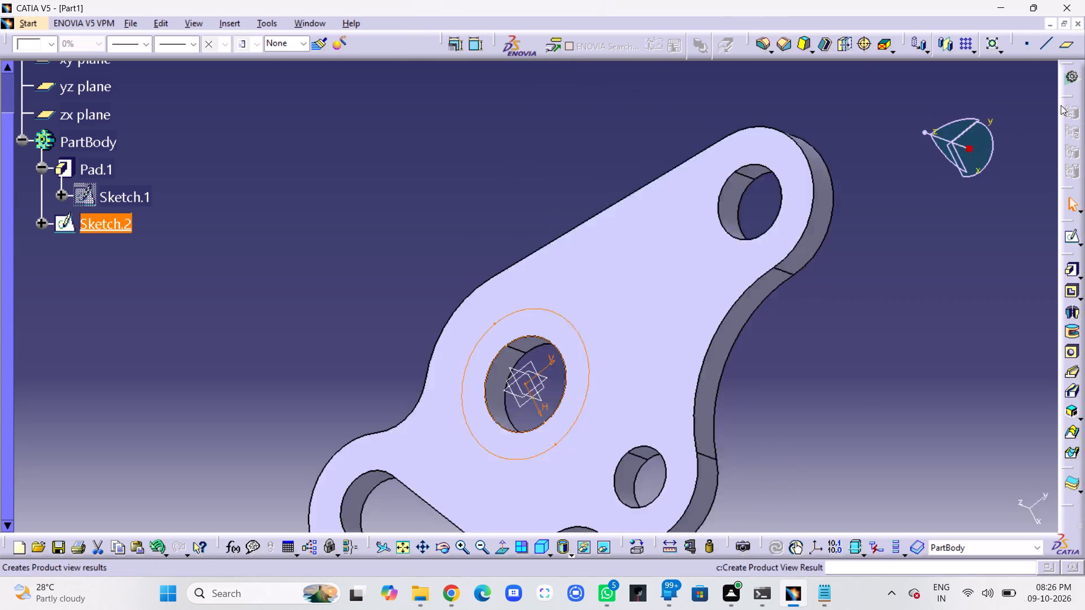
{"action": "left_click", "coordinate": [1067, 269]}
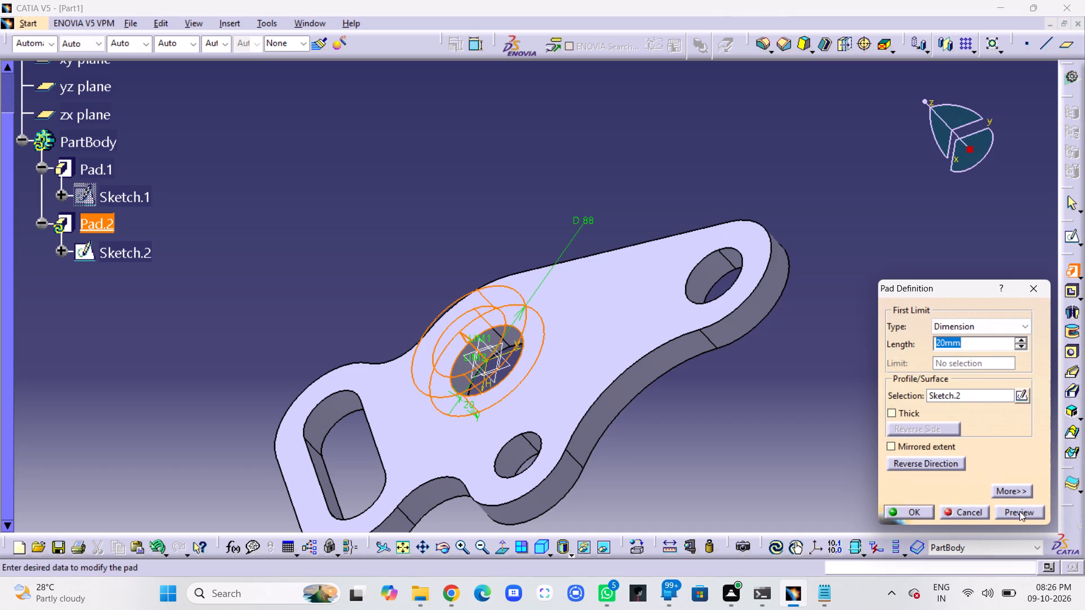
{"action": "left_click", "coordinate": [1025, 512]}
{"action": "left_click", "coordinate": [925, 509]}
{"action": "left_click", "coordinate": [899, 454]}
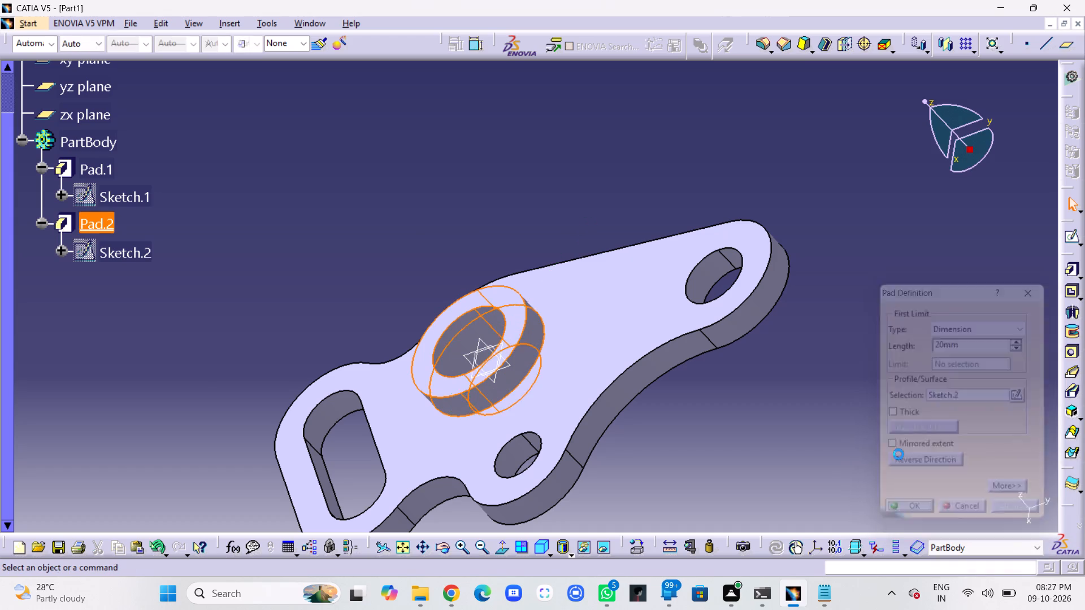
Set the base plate's pad length to 10 mm.
{"action": "middle_click_drag", "start_coordinate": [847, 376], "coordinate": [605, 388]}
{"action": "right_click", "coordinate": [862, 324]}
{"action": "right_click_drag", "start_coordinate": [864, 358], "coordinate": [605, 388]}
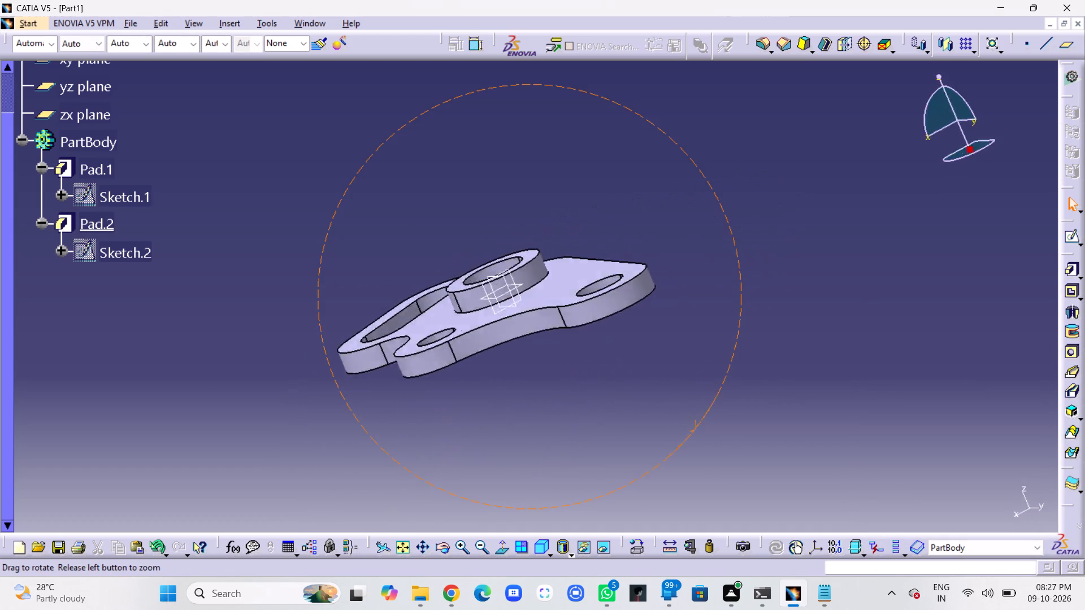
{"action": "middle_click_drag", "start_coordinate": [605, 388], "coordinate": [640, 449]}
{"action": "right_click_drag", "start_coordinate": [605, 388], "coordinate": [640, 449]}
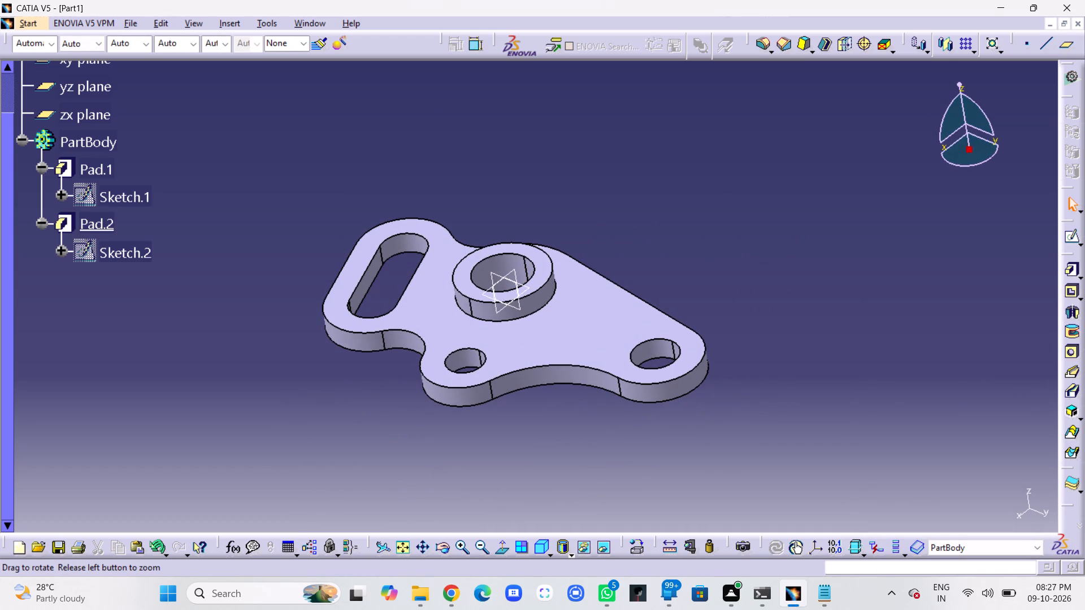
{"action": "left_click", "coordinate": [537, 544]}
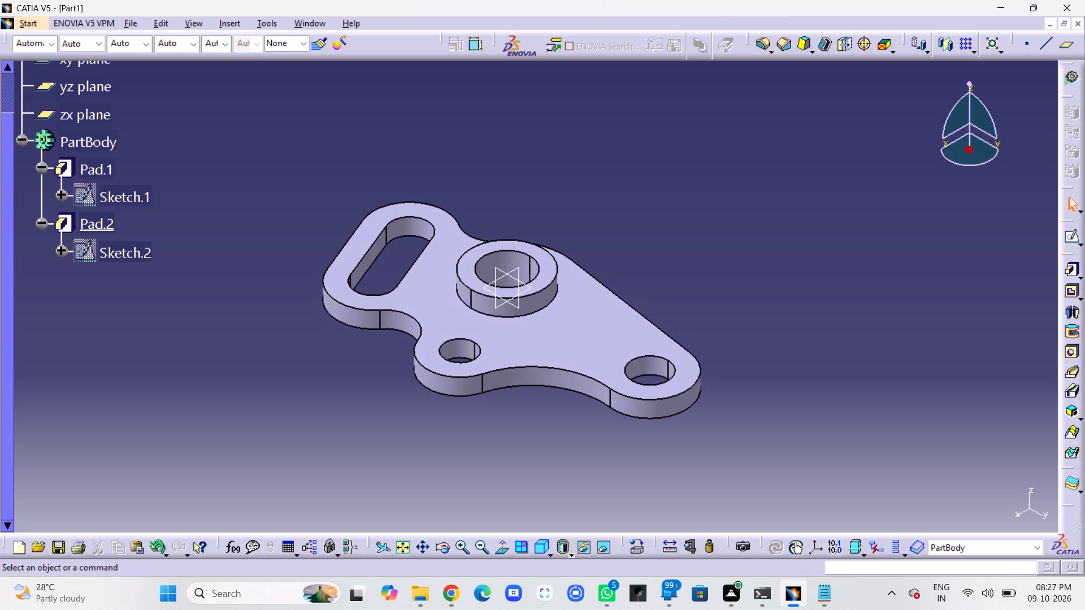
{"action": "middle_click_drag", "start_coordinate": [532, 419], "coordinate": [639, 440]}
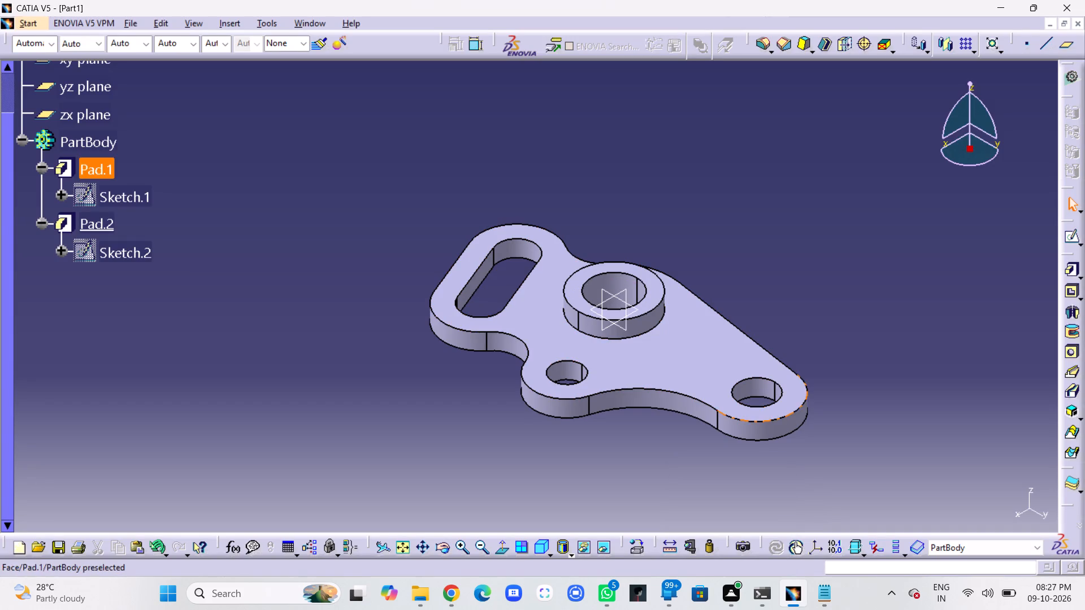
{"action": "double_click", "coordinate": [664, 364]}
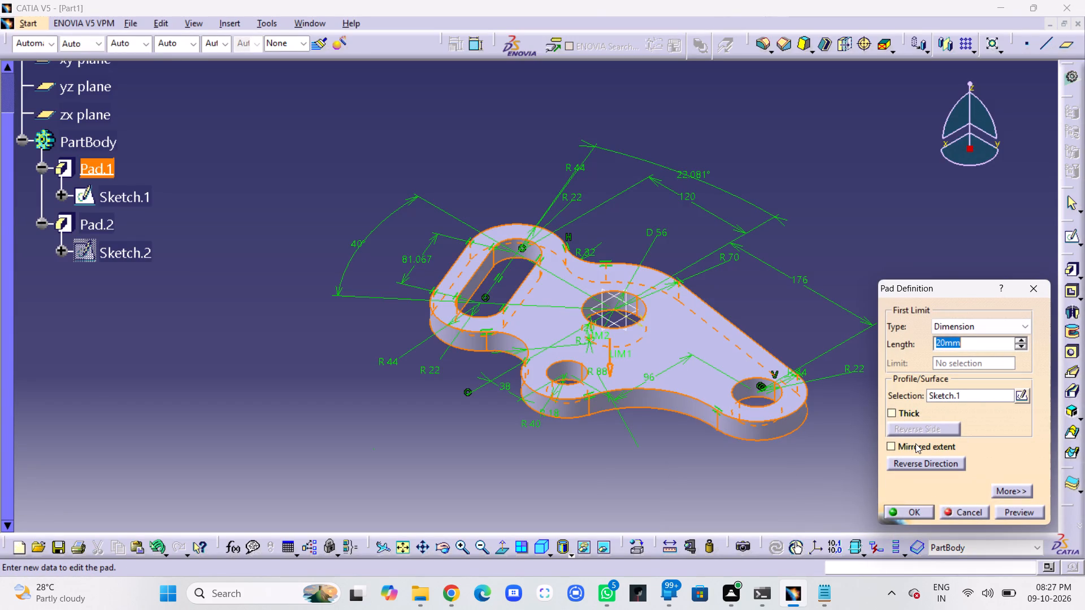
{"action": "type", "text": "10"}
{"action": "key", "text": "Return"}
{"action": "left_click", "coordinate": [964, 348]}
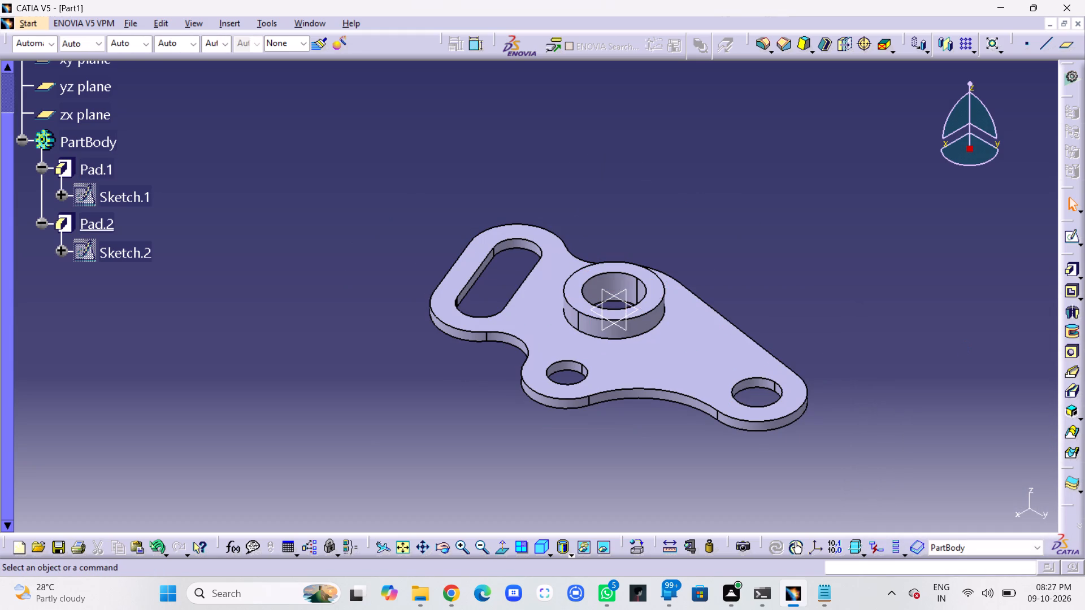
Set the pad length of the ring boss around the central hole to 10 mm.
{"action": "double_click", "coordinate": [652, 316]}
{"action": "type", "text": "10"}
{"action": "key", "text": "Return"}
{"action": "left_click", "coordinate": [791, 272]}
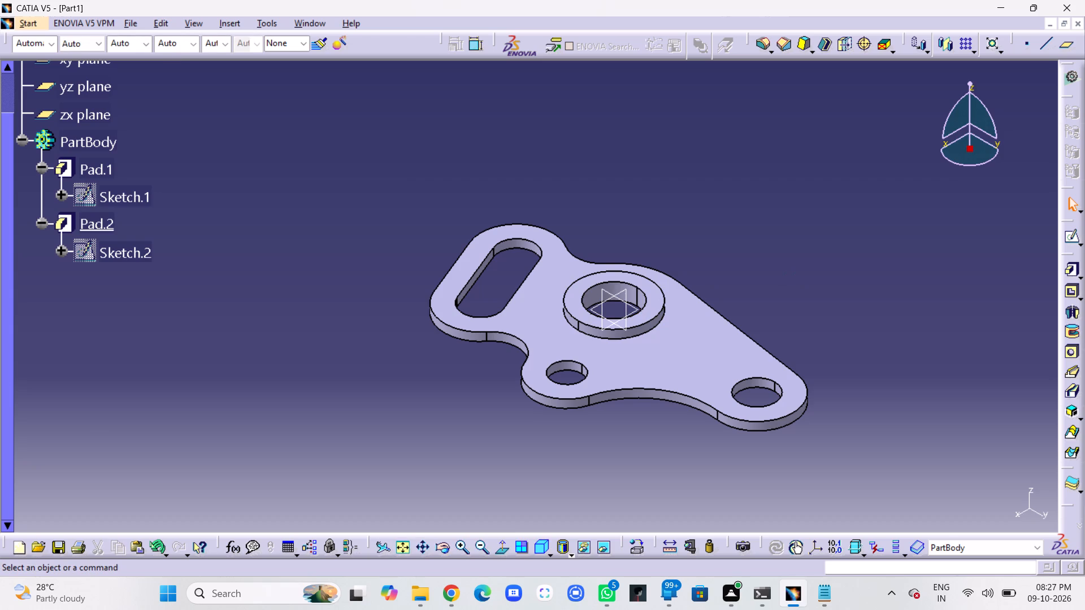
{"action": "left_click", "coordinate": [775, 274]}
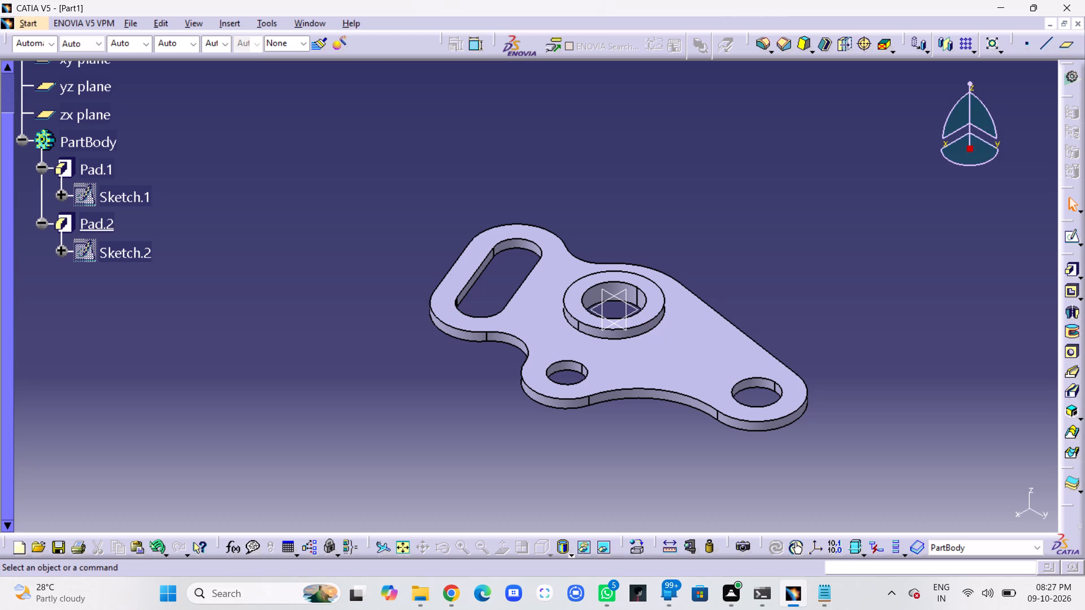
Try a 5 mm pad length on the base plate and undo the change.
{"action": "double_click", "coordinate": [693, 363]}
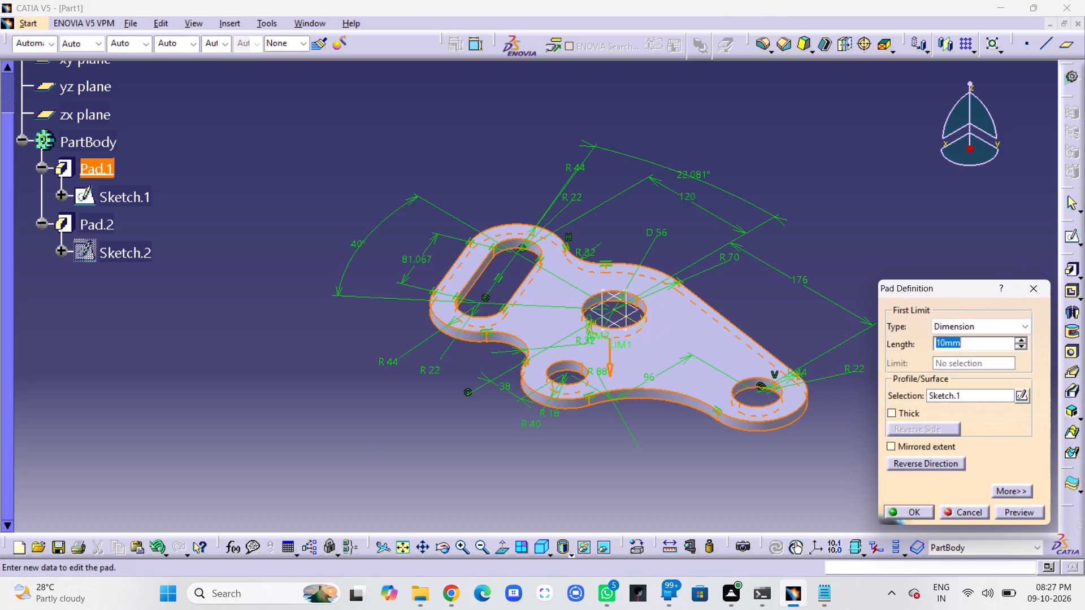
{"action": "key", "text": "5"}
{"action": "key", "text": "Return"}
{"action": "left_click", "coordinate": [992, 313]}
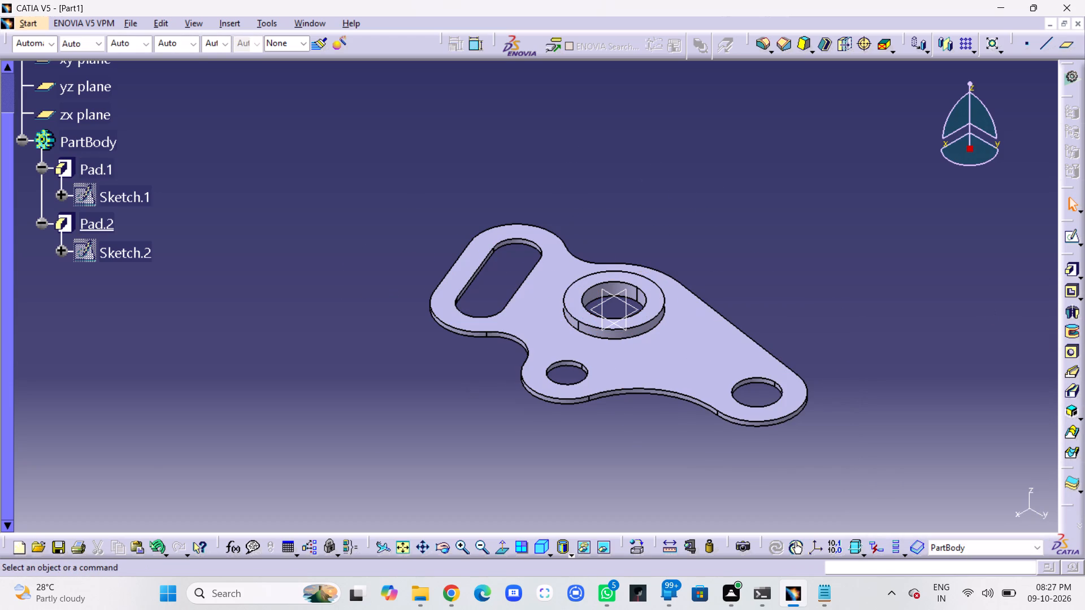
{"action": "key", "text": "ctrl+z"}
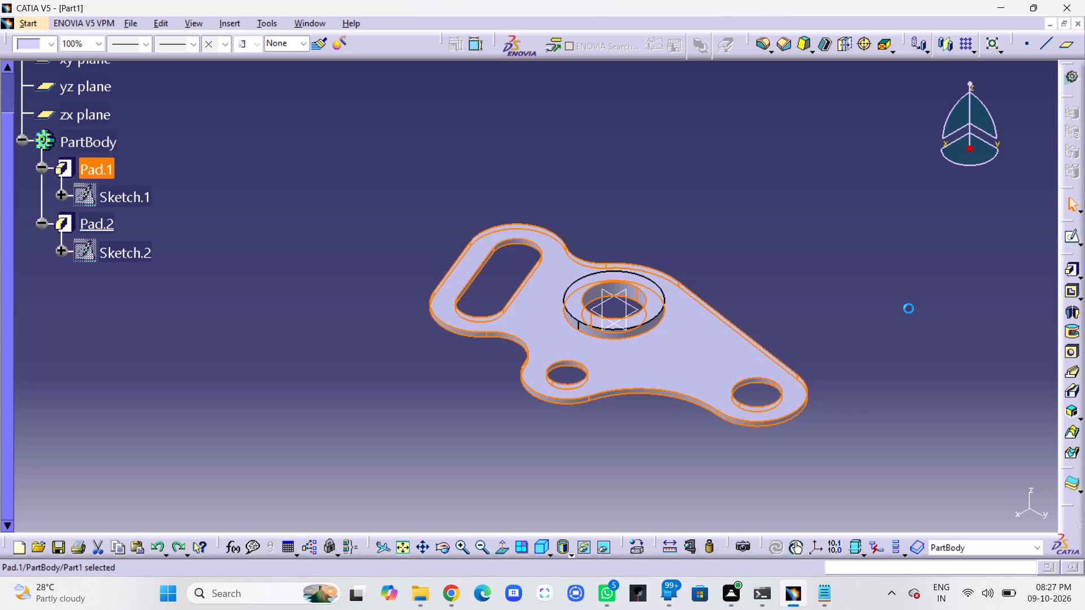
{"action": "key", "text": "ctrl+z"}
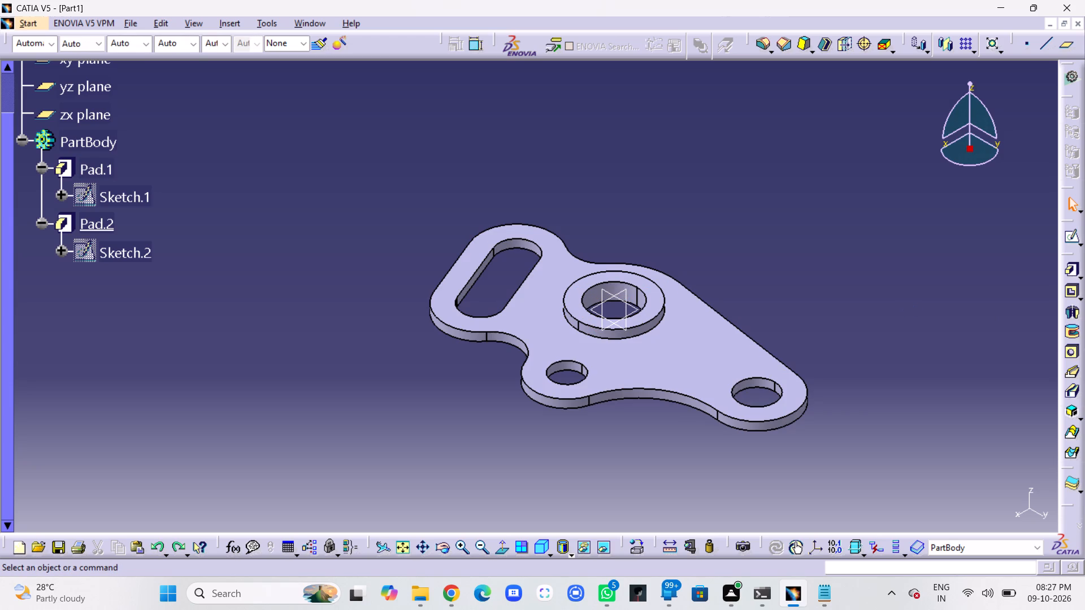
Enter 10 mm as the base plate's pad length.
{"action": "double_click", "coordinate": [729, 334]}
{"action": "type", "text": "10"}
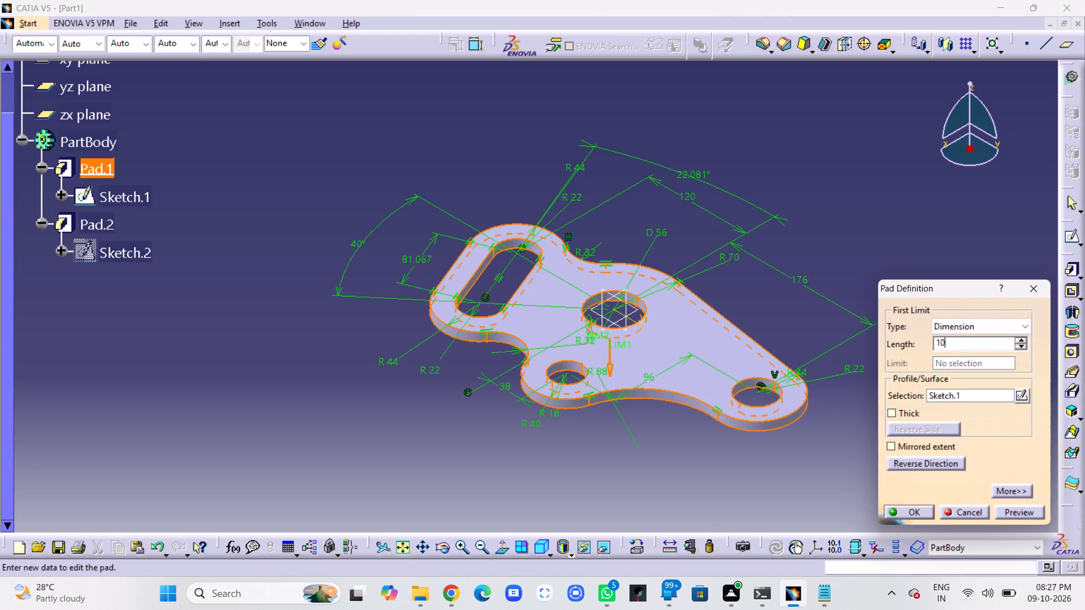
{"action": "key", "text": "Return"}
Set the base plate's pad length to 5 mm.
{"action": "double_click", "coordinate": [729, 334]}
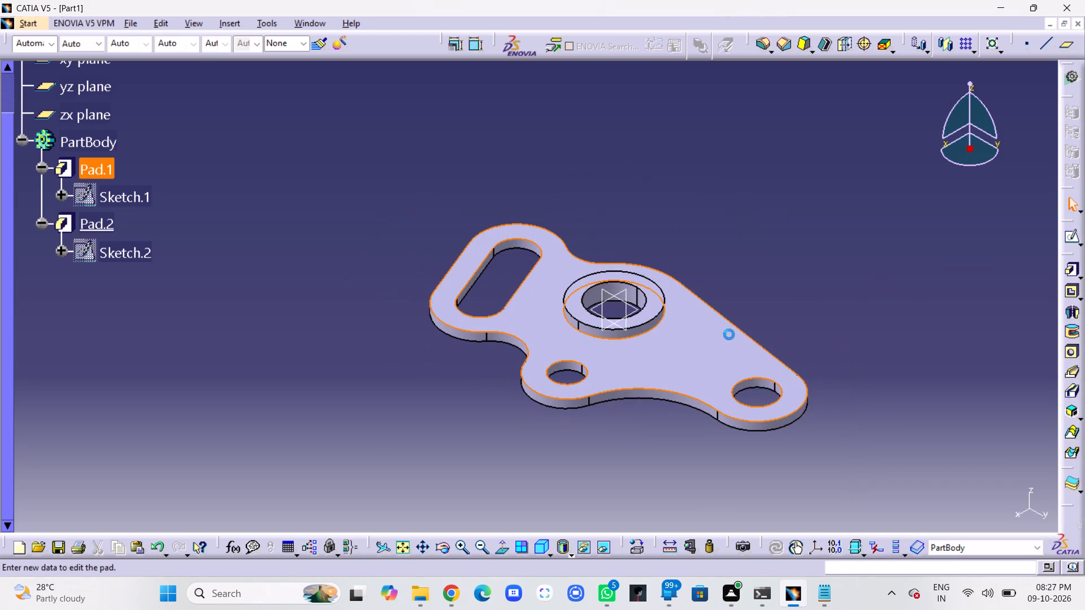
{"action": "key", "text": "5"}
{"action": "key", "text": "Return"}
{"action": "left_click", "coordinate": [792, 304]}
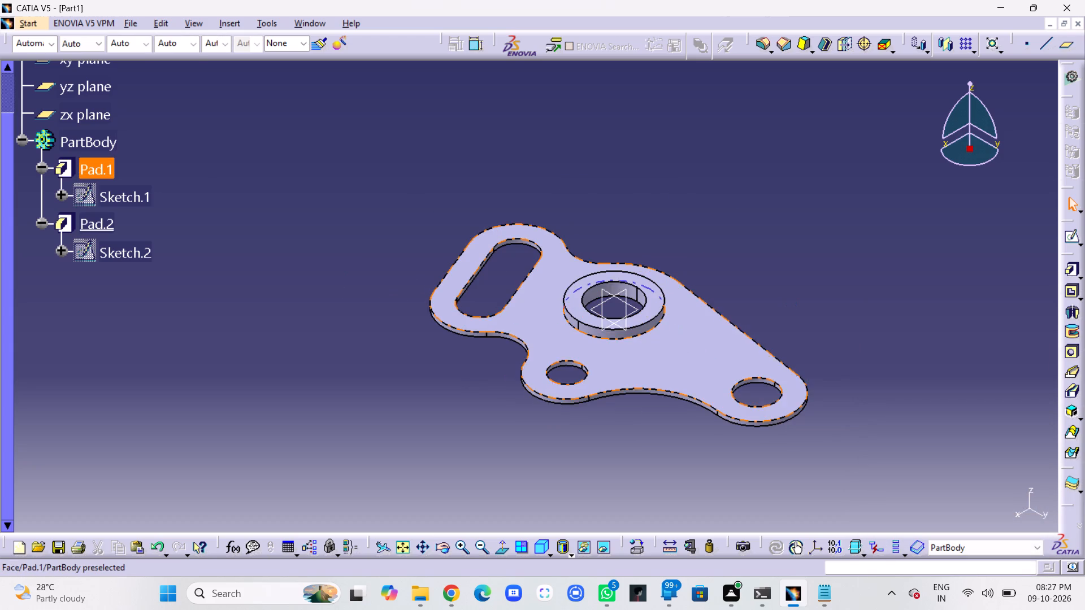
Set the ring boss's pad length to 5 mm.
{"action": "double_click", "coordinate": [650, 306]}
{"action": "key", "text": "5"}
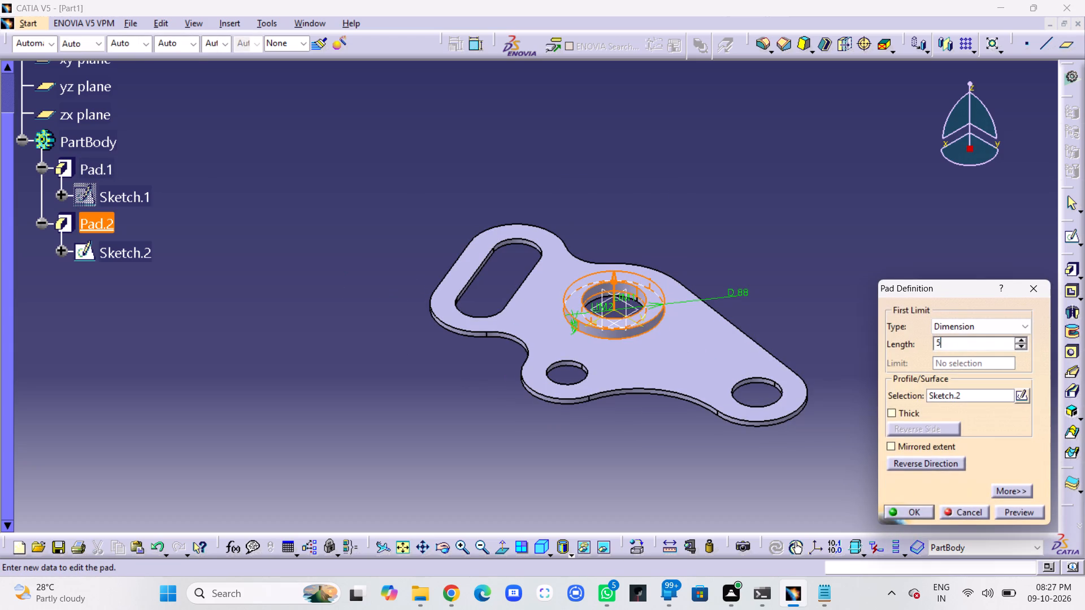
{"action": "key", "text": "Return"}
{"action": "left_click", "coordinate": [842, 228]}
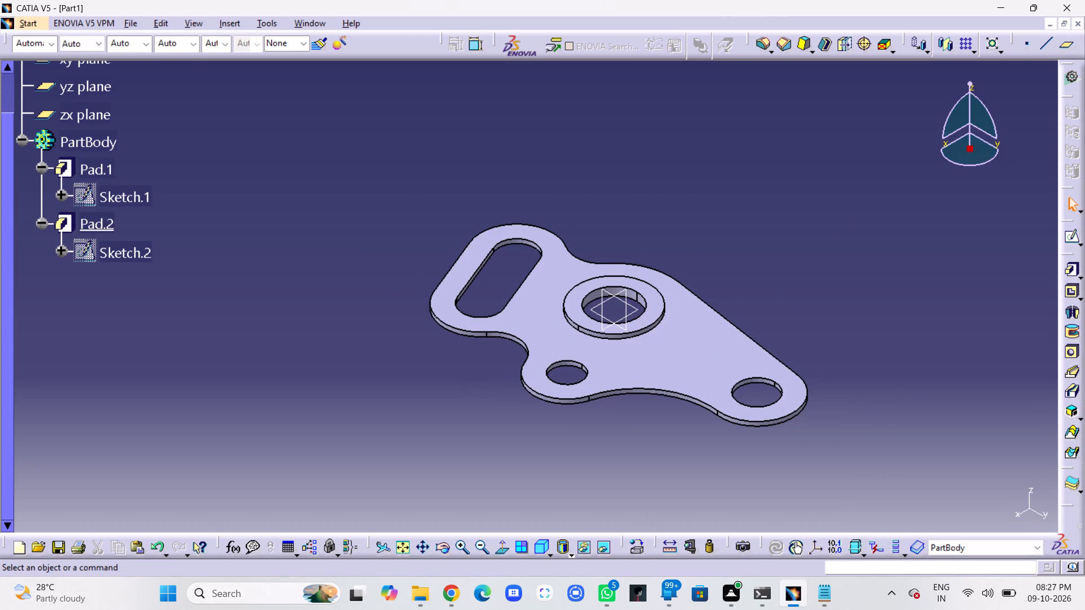
Set the base plate's pad length back to 10 mm.
{"action": "double_click", "coordinate": [720, 358]}
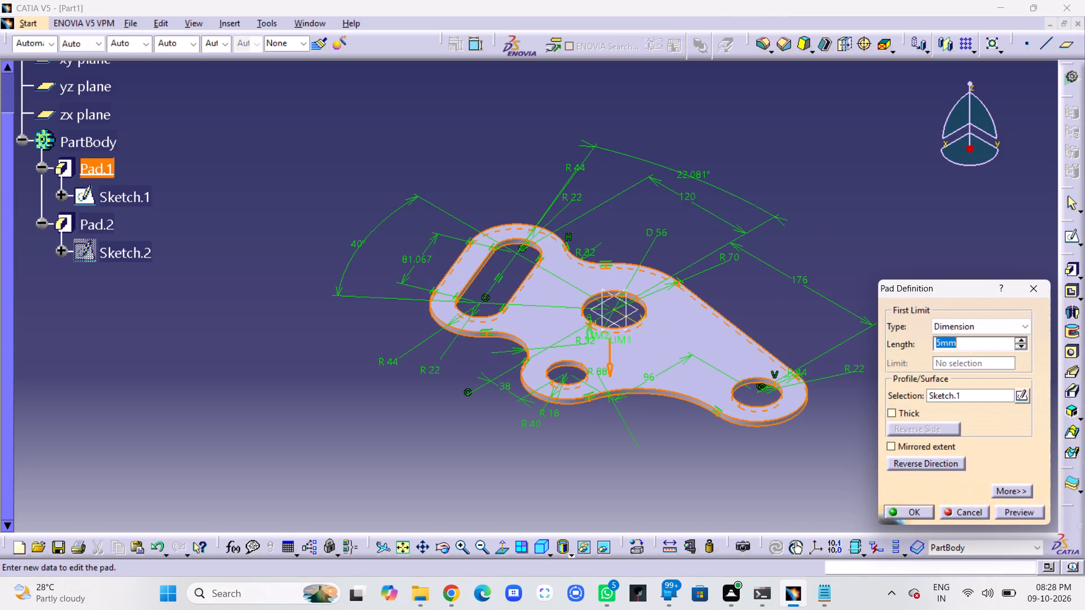
{"action": "type", "text": "10"}
{"action": "key", "text": "Return"}
{"action": "left_click", "coordinate": [785, 291]}
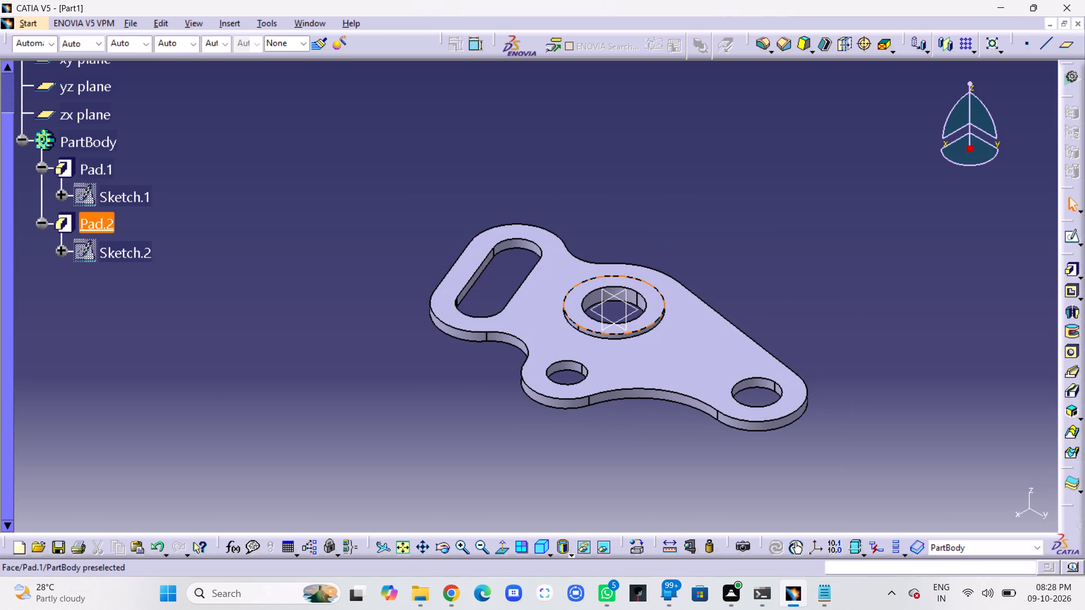
Set the ring boss's pad length back to 10 mm.
{"action": "double_click", "coordinate": [650, 316]}
{"action": "type", "text": "10"}
{"action": "key", "text": "Return"}
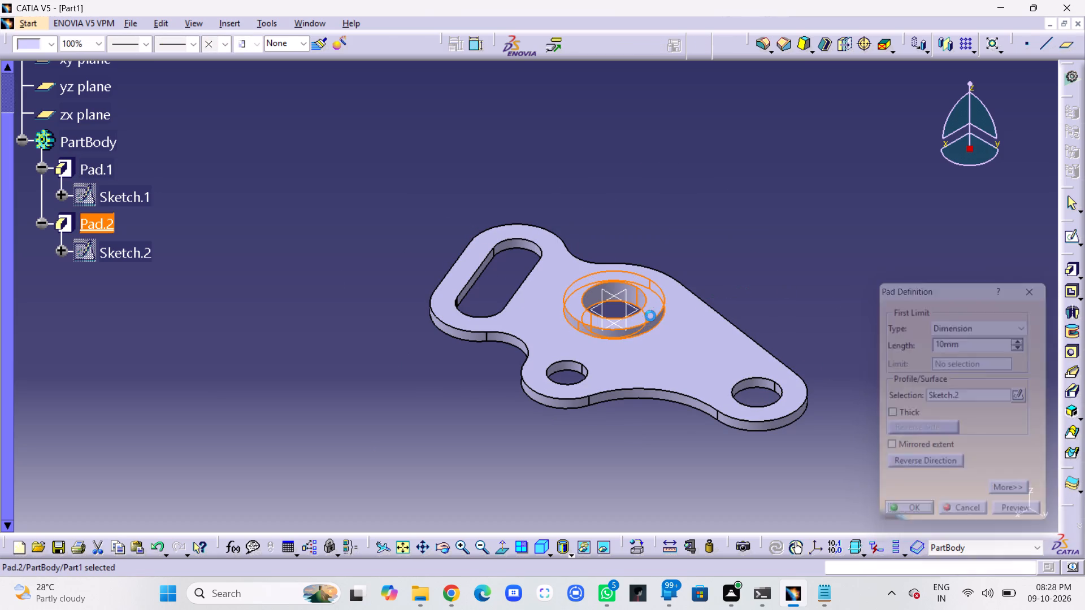
{"action": "left_click", "coordinate": [819, 307]}
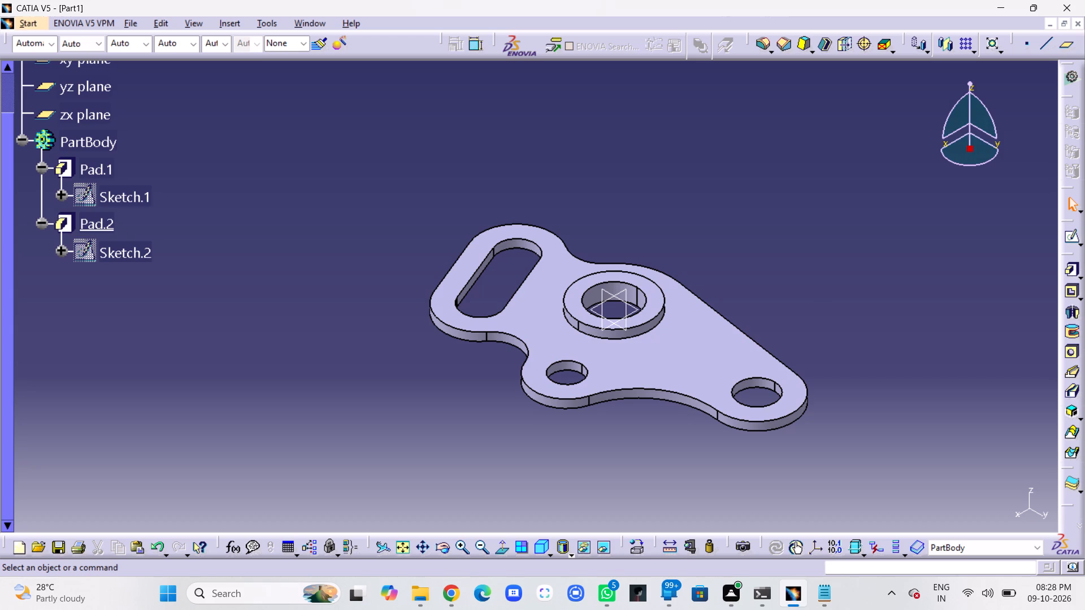
Examine the plate and its ring boss from different angles, ending in the isometric view.
{"action": "middle_click_drag", "start_coordinate": [687, 437], "coordinate": [723, 284]}
{"action": "right_click_drag", "start_coordinate": [692, 422], "coordinate": [723, 284]}
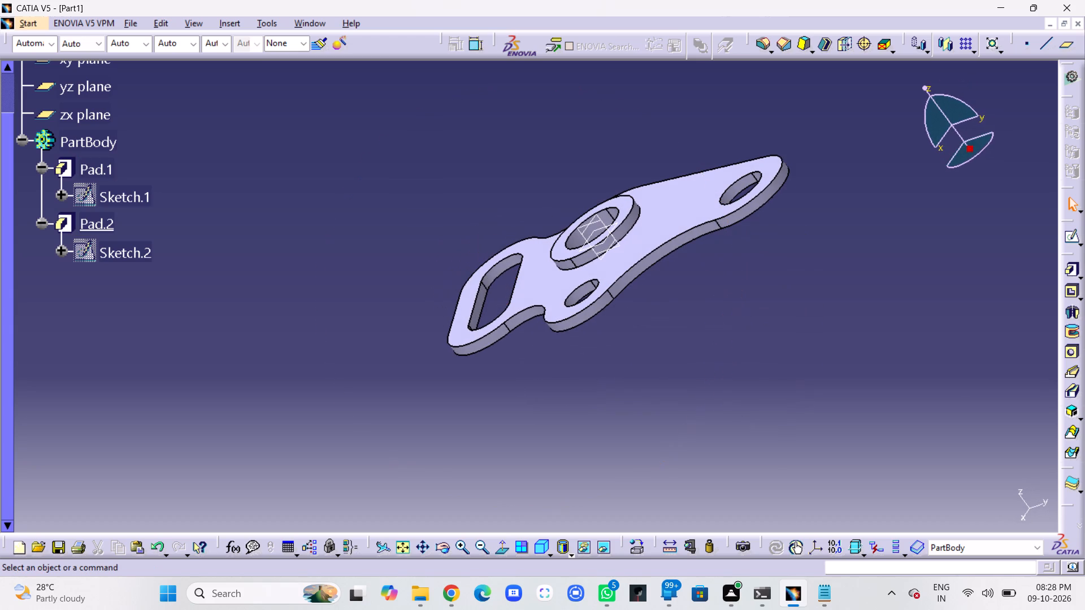
{"action": "left_click", "coordinate": [540, 546]}
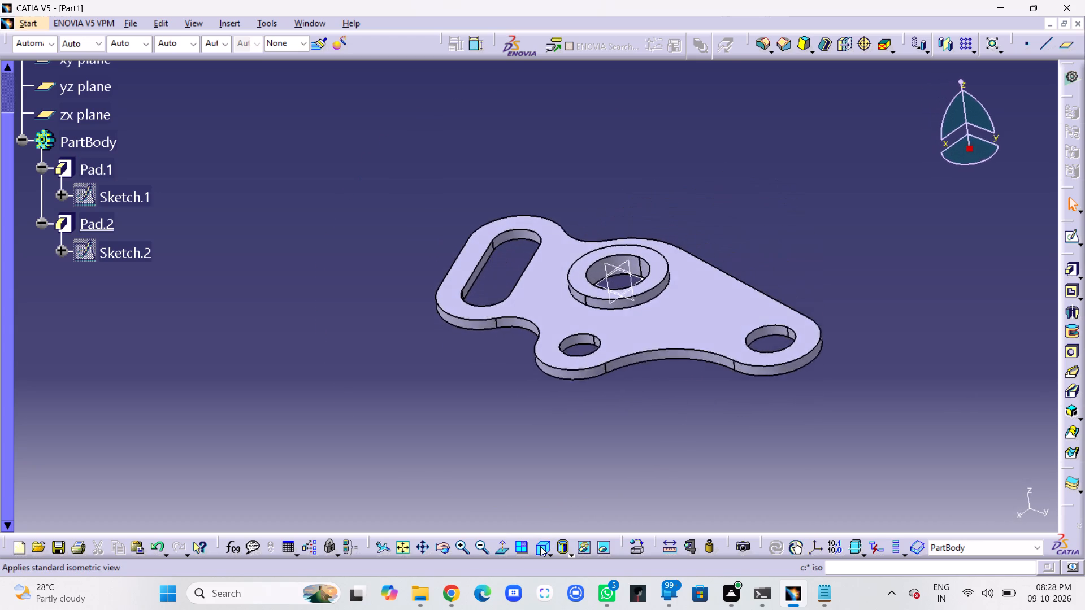
{"action": "middle_click_drag", "start_coordinate": [695, 445], "coordinate": [648, 409]}
{"action": "middle_click_drag", "start_coordinate": [648, 409], "coordinate": [659, 413]}
{"action": "middle_click", "coordinate": [659, 413]}
{"action": "middle_click", "coordinate": [659, 413]}
{"action": "middle_click", "coordinate": [659, 413]}
{"action": "middle_click", "coordinate": [659, 413]}
{"action": "scroll", "coordinate": [633, 334], "scroll_direction": "up", "scroll_amount": 3}
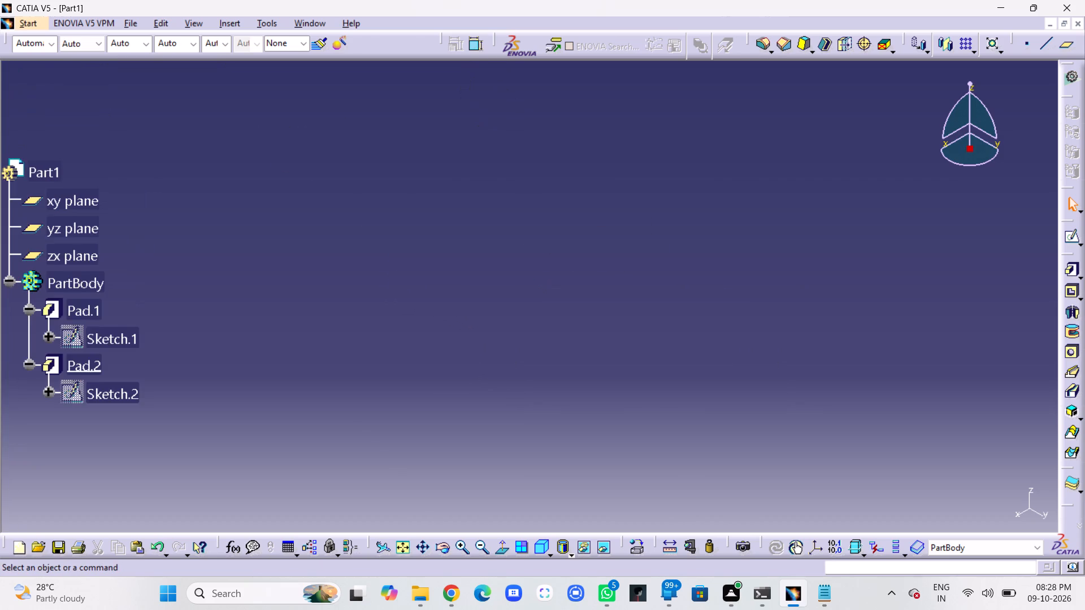
{"action": "scroll", "coordinate": [633, 334], "scroll_direction": "down", "scroll_amount": 3}
{"action": "middle_click_drag", "start_coordinate": [633, 334], "coordinate": [906, 545]}
{"action": "middle_click_drag", "start_coordinate": [478, 211], "coordinate": [748, 460]}
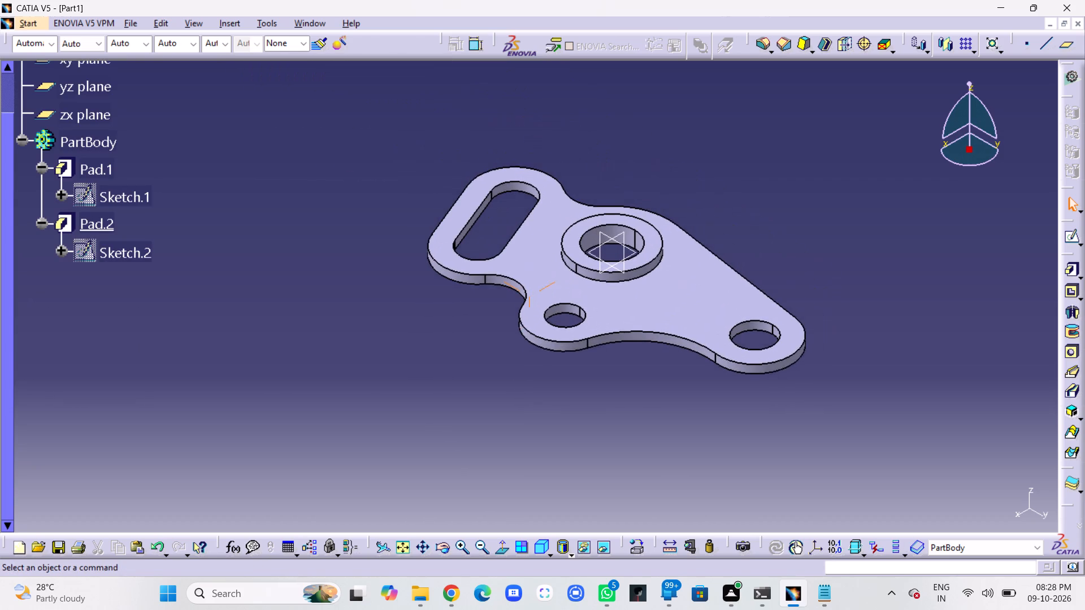
{"action": "middle_click_drag", "start_coordinate": [748, 460], "coordinate": [730, 465]}
{"action": "left_click", "coordinate": [537, 552]}
{"action": "middle_click_drag", "start_coordinate": [641, 441], "coordinate": [633, 441]}
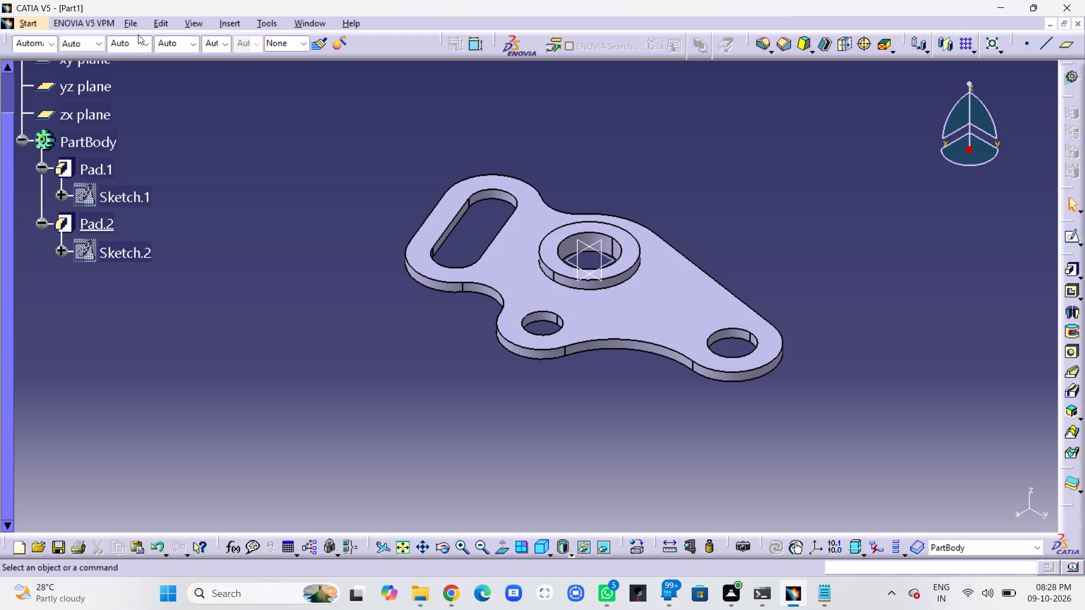
Save the part as a CATPart file named Offset mounting link plate.
{"action": "left_click", "coordinate": [131, 23]}
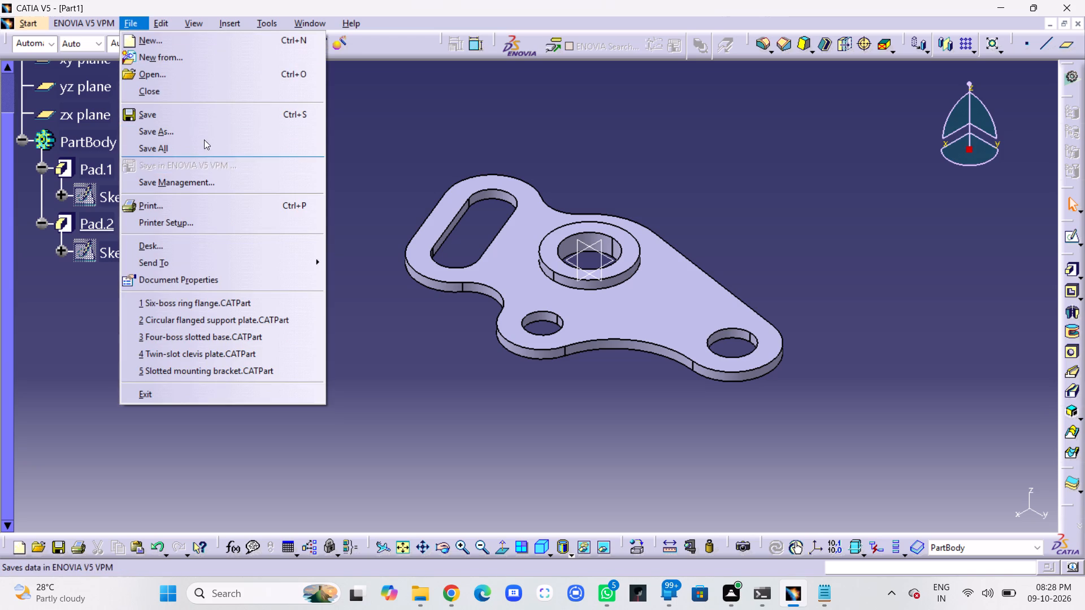
{"action": "left_click", "coordinate": [209, 132]}
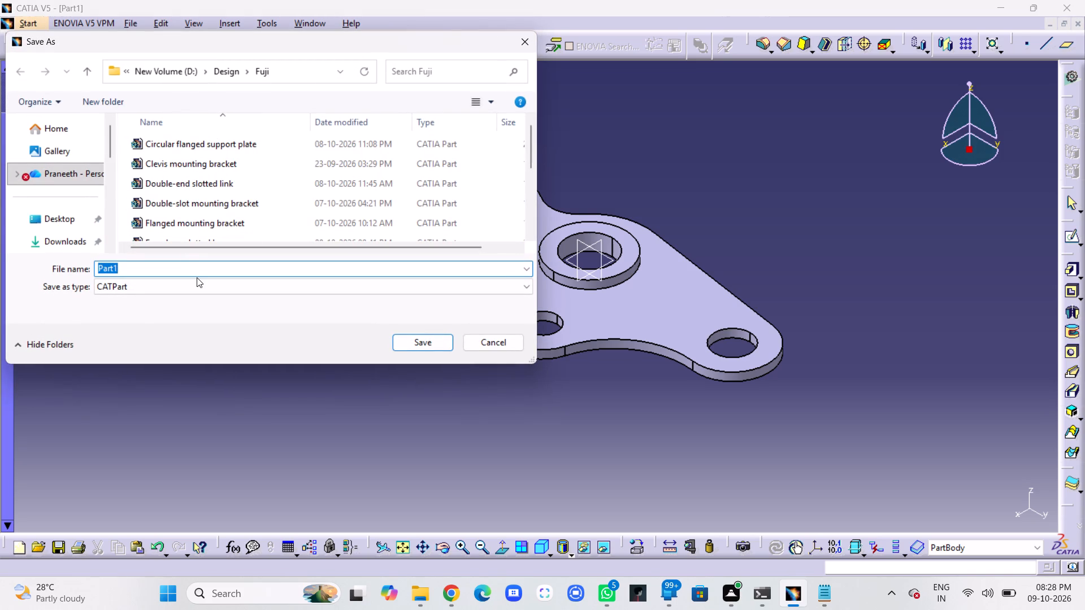
{"action": "key", "text": "shift+o"}
{"action": "type", "text": "ff"}
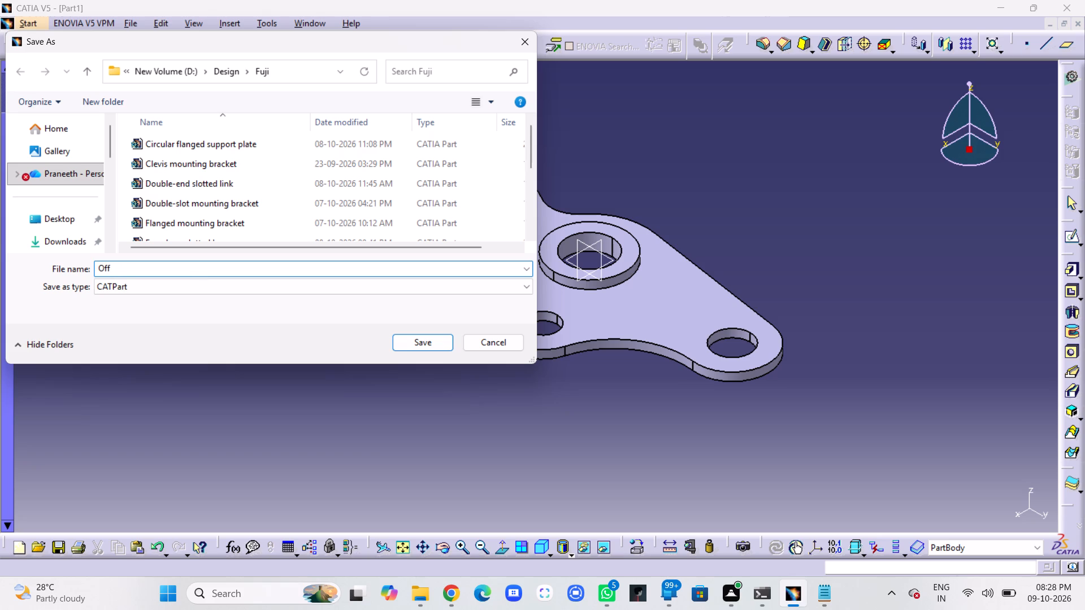
{"action": "type", "text": "set mounting"}
{"action": "key", "text": "space"}
{"action": "type", "text": "link pl"}
{"action": "type", "text": "ate"}
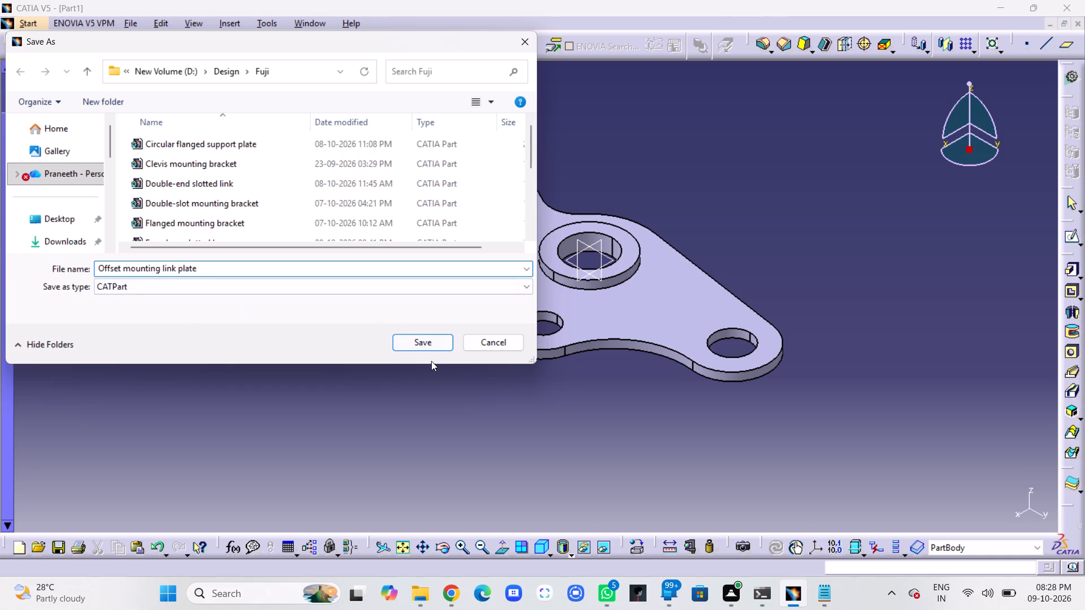
{"action": "left_click", "coordinate": [437, 345]}
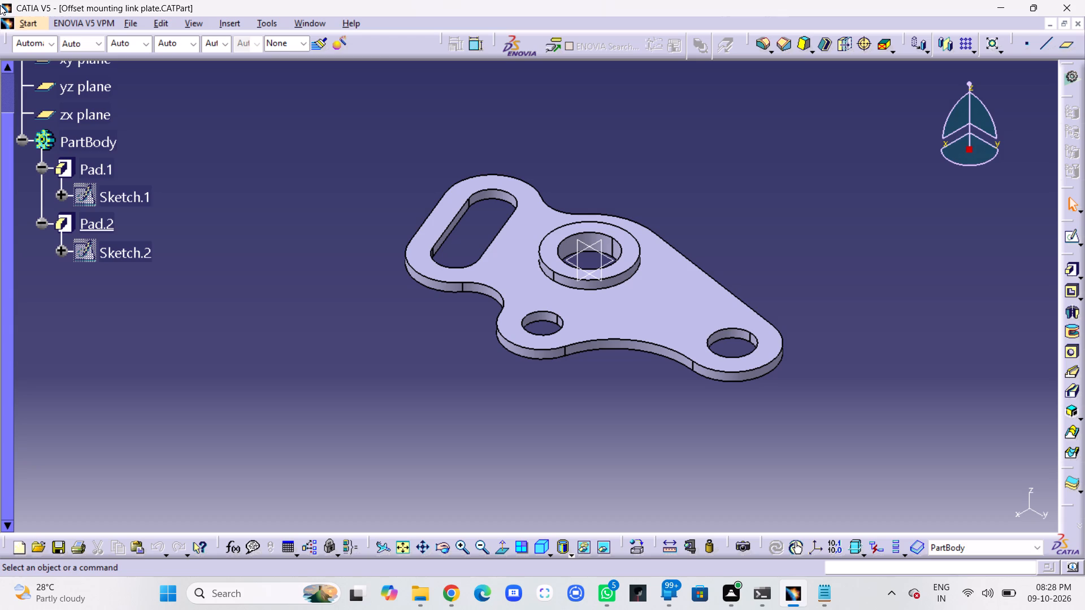
Save a copy of the part in igs format under the name Offset mounting link plate.
{"action": "left_click", "coordinate": [129, 25]}
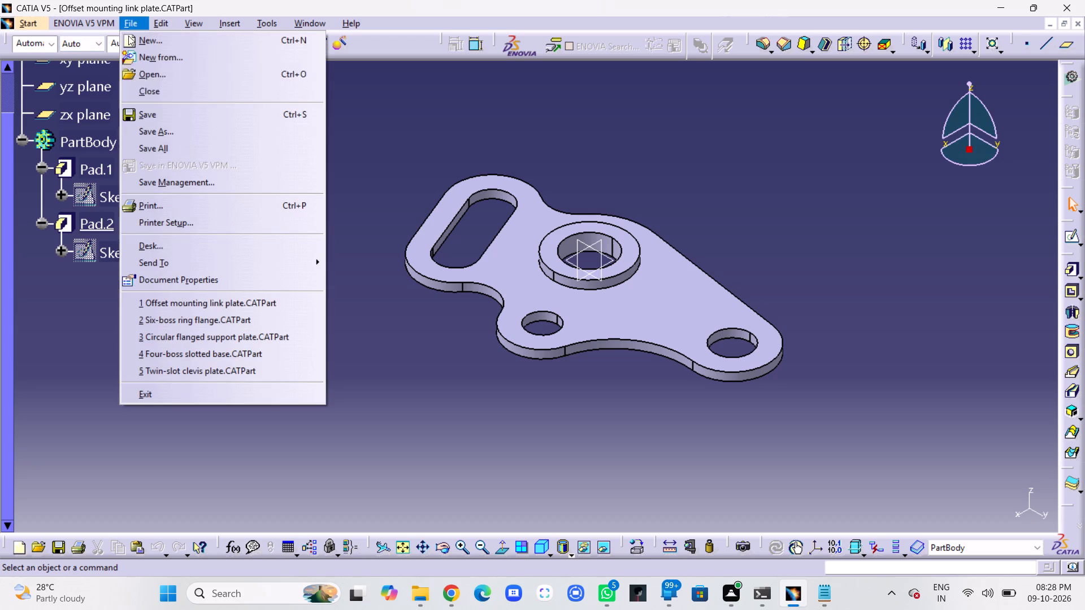
{"action": "left_click", "coordinate": [174, 137]}
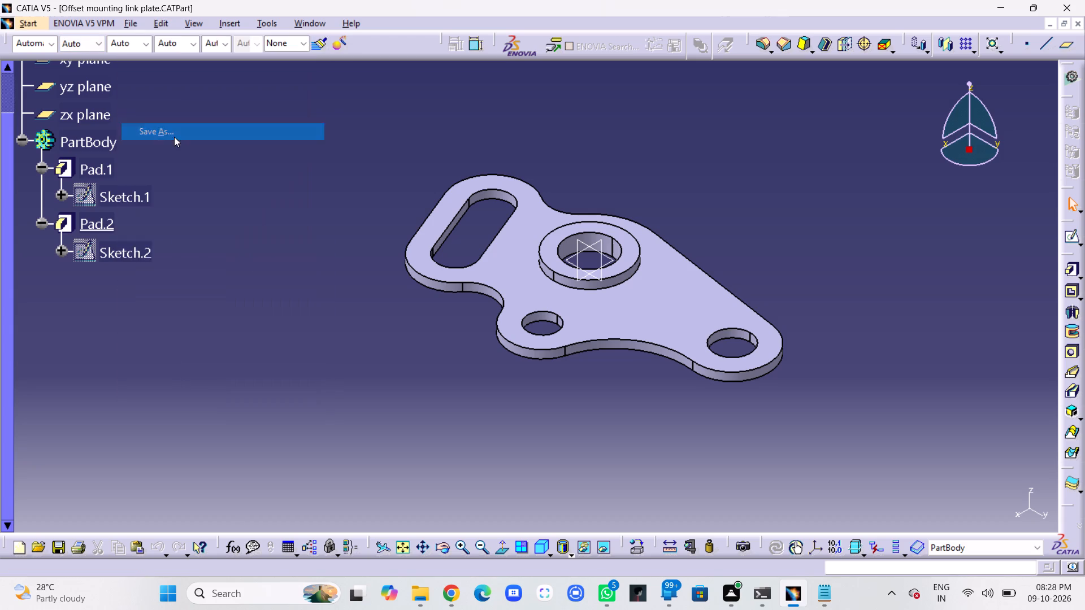
{"action": "left_click", "coordinate": [197, 280]}
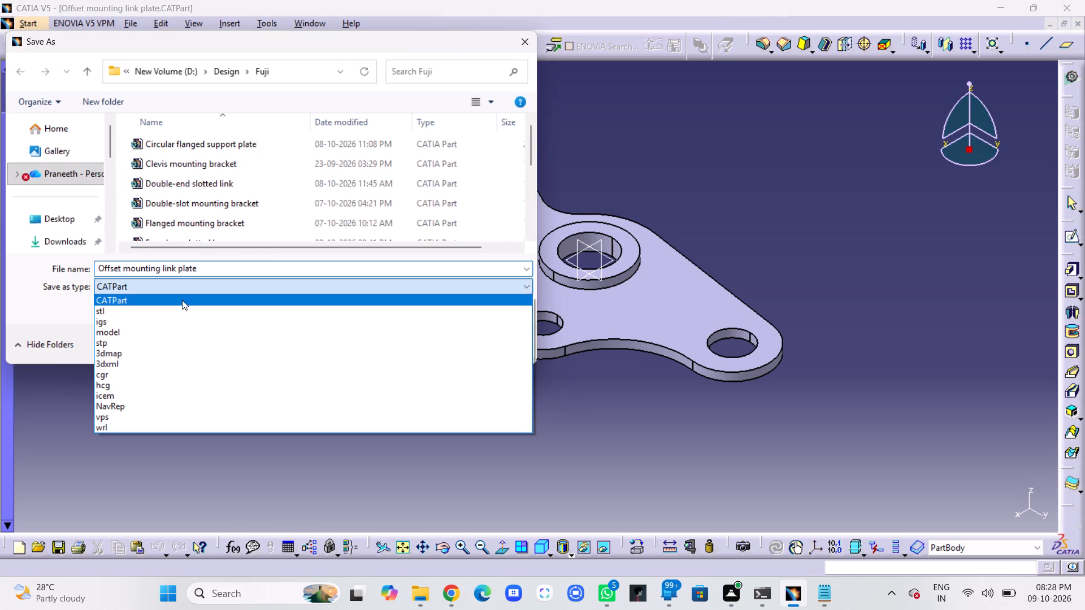
{"action": "left_click", "coordinate": [164, 319]}
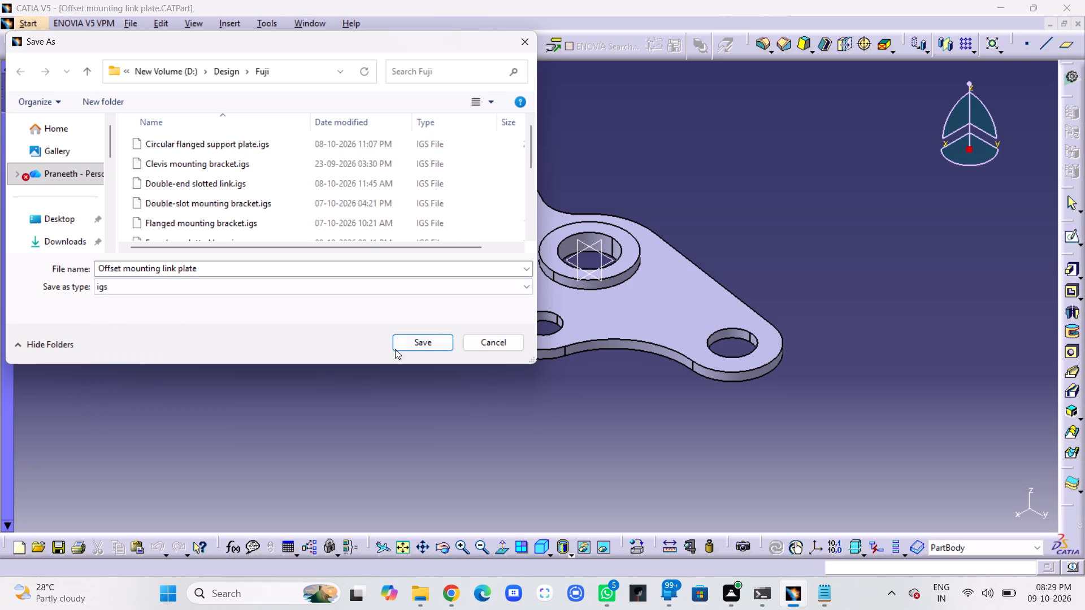
{"action": "left_click", "coordinate": [408, 346]}
{"action": "left_click", "coordinate": [381, 361]}
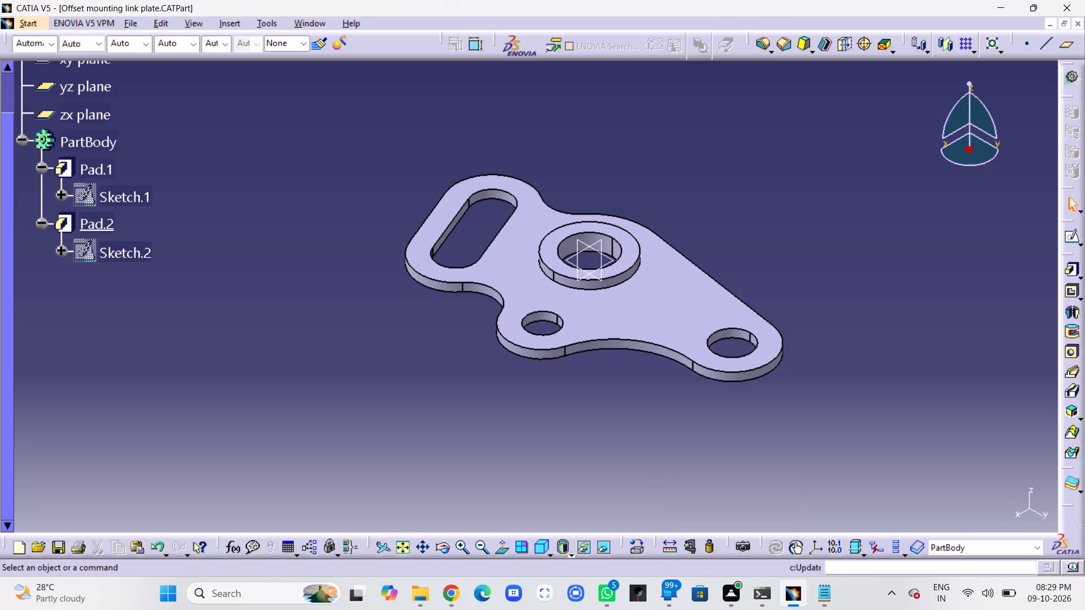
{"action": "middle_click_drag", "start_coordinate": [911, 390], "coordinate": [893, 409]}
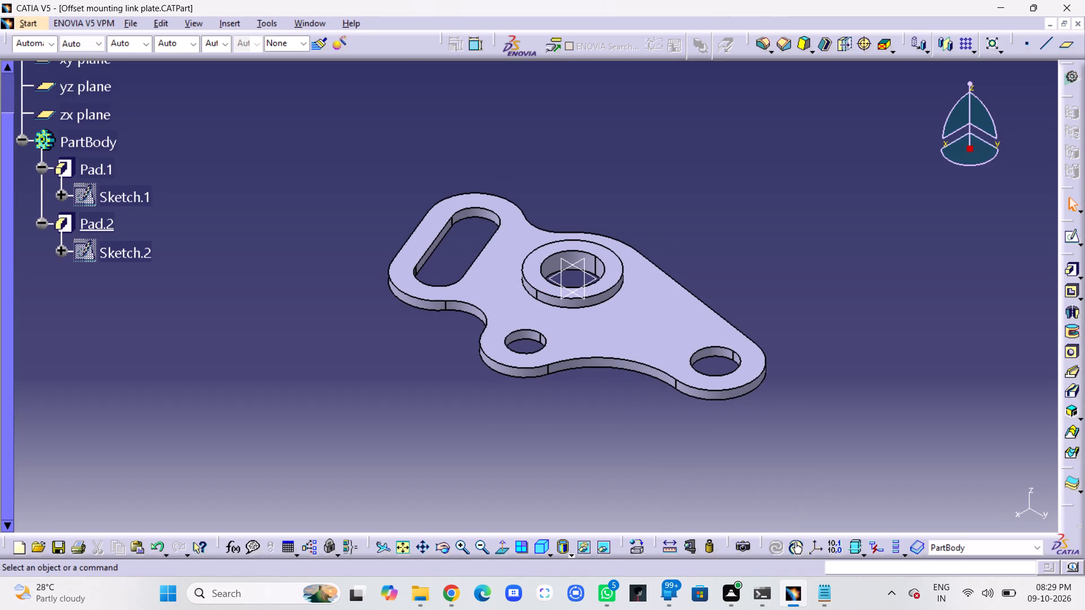